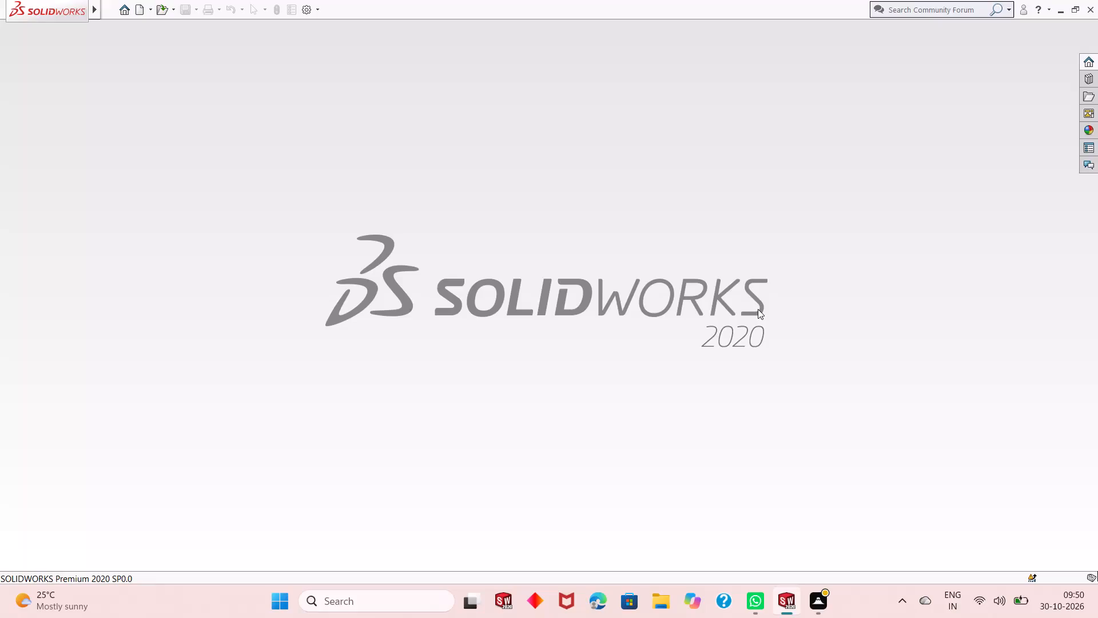
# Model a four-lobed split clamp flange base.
# Create a new part document.
pyautogui.click(140, 5)
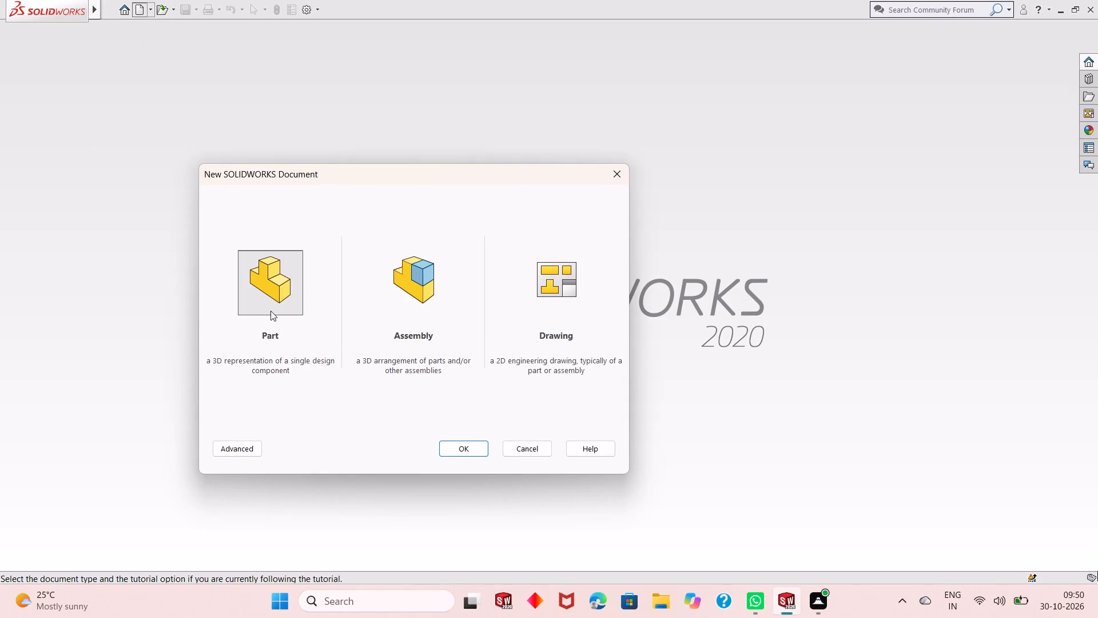
pyautogui.doubleClick(270, 311)
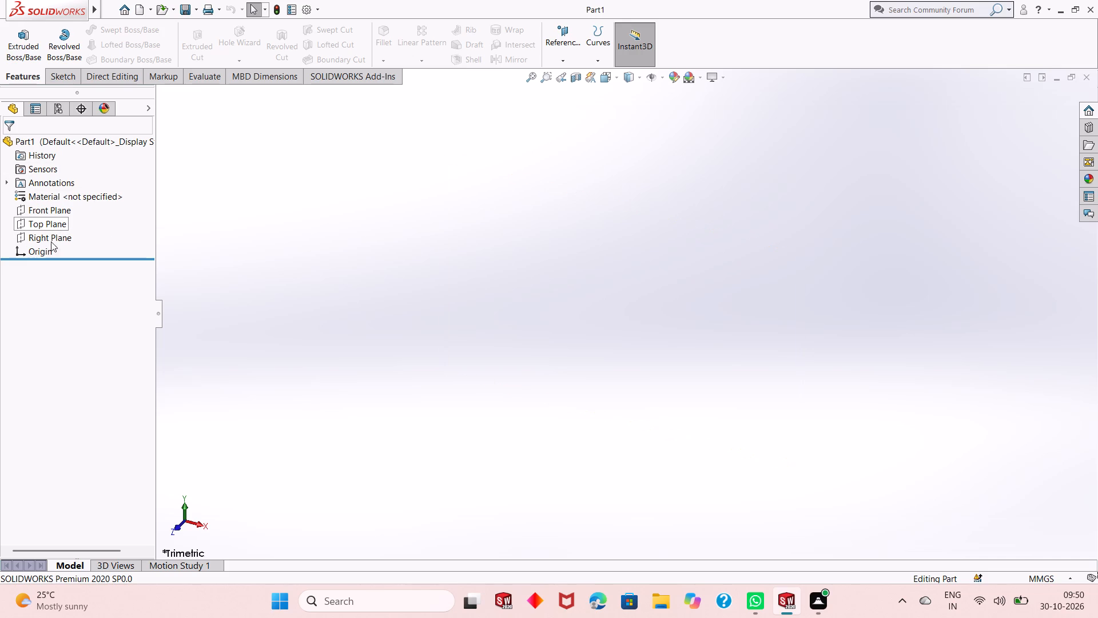
# Start a new sketch on the Top Plane.
pyautogui.click(61, 224)
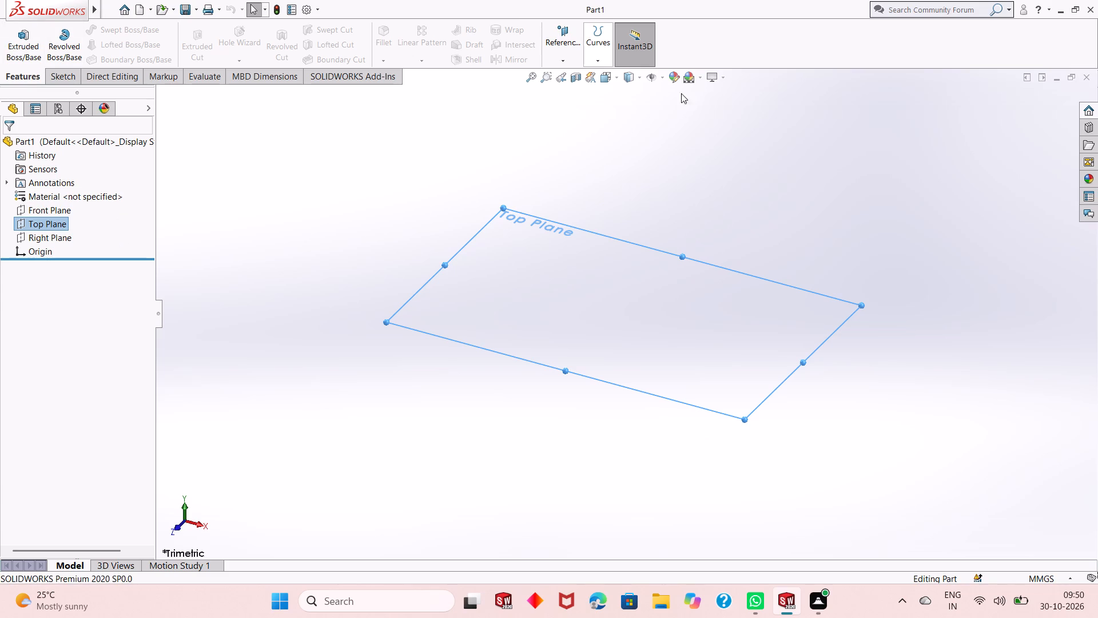
pyautogui.rightClick(534, 242)
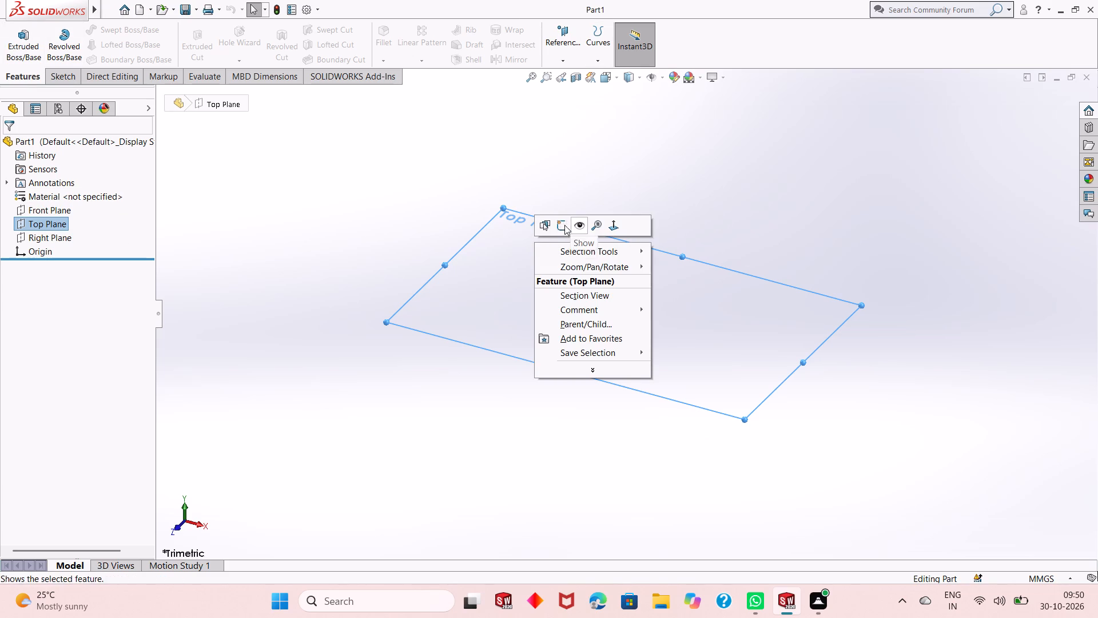
pyautogui.click(563, 225)
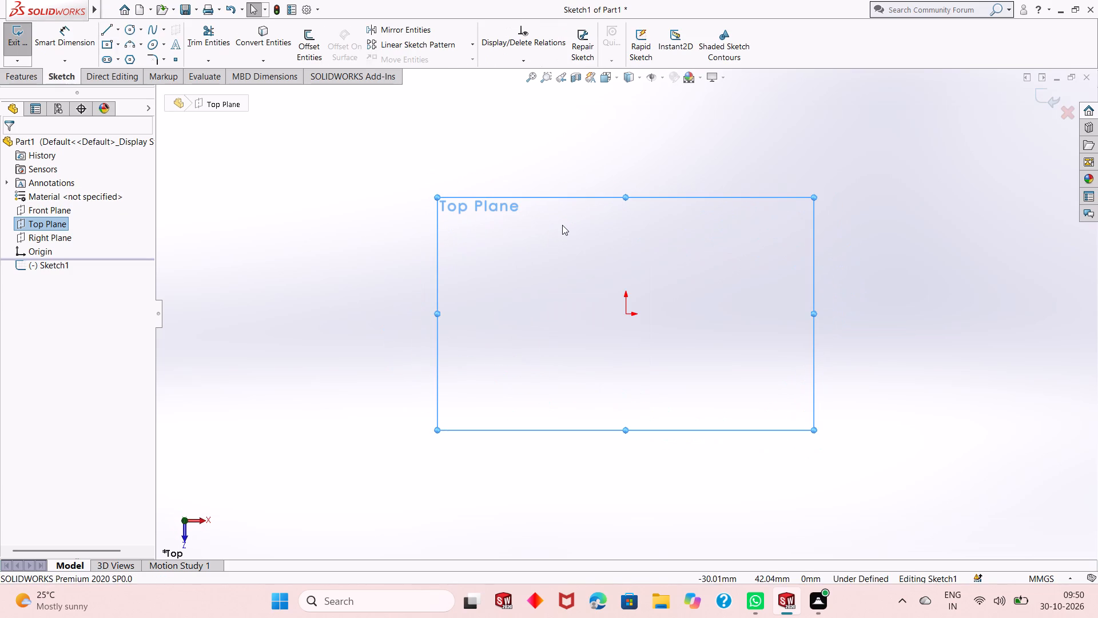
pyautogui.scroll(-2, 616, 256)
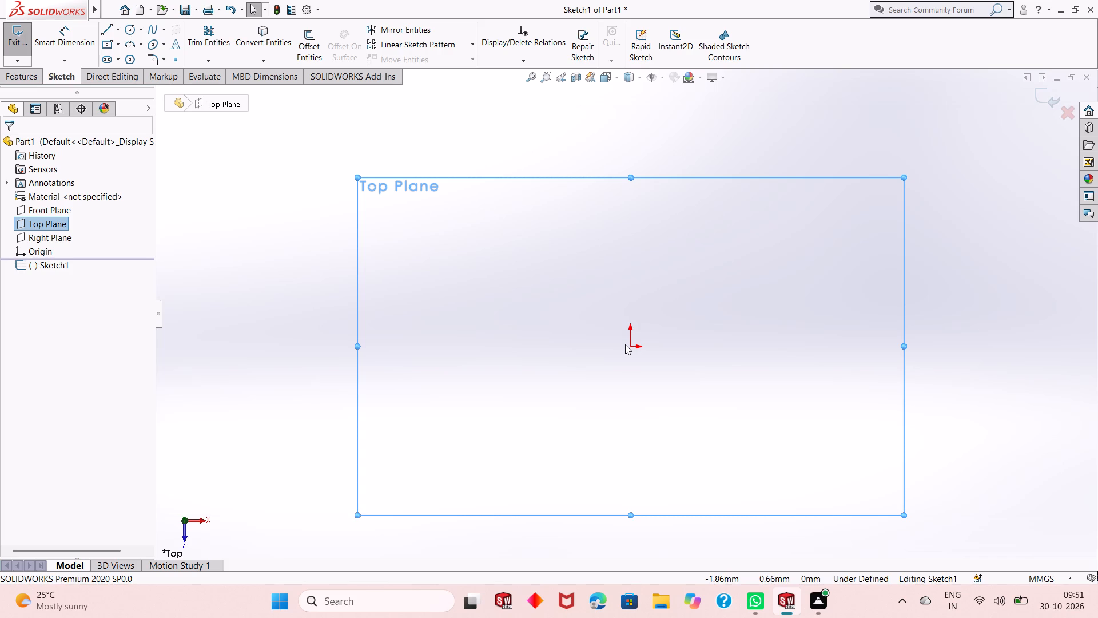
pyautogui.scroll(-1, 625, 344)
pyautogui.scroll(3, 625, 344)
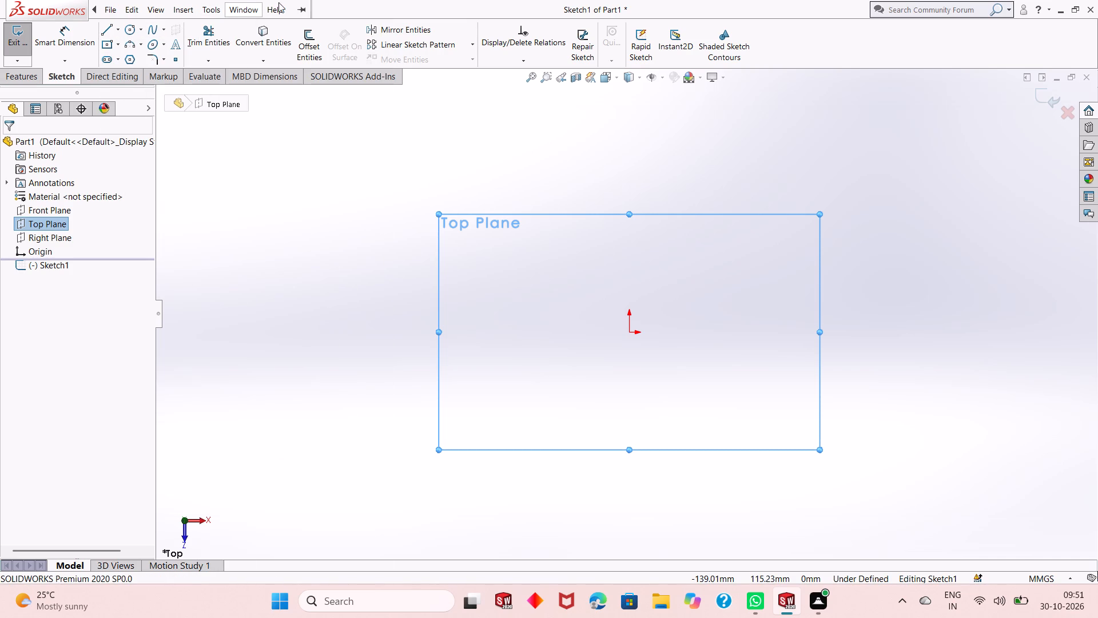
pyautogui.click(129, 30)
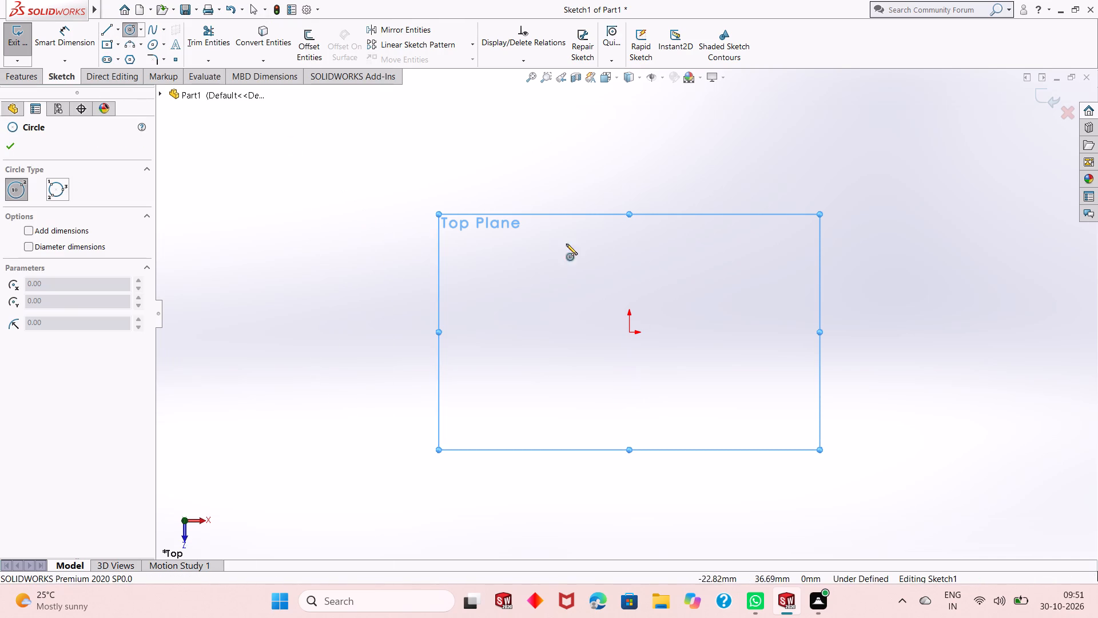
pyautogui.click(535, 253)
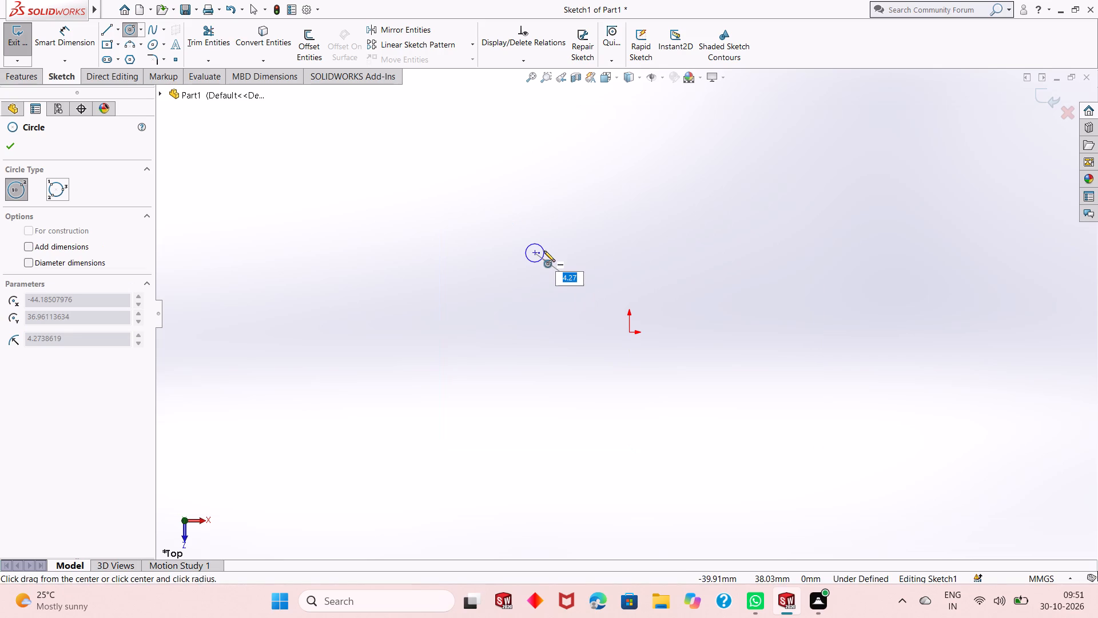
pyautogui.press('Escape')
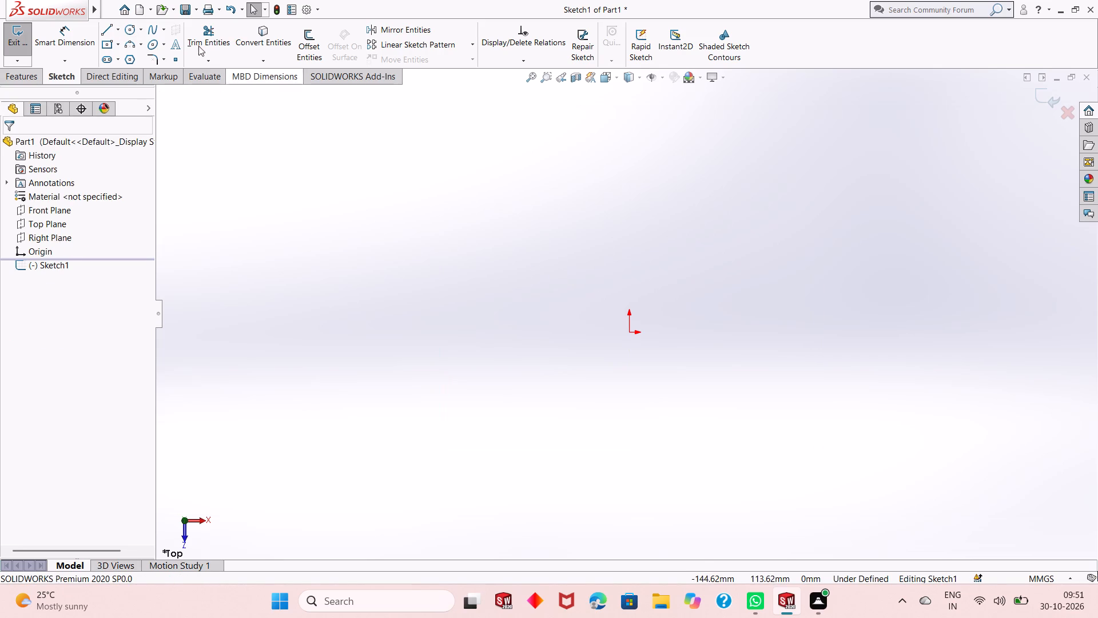
# Sketch a circle centred on the origin with a radius of about 40 mm.
pyautogui.click(127, 29)
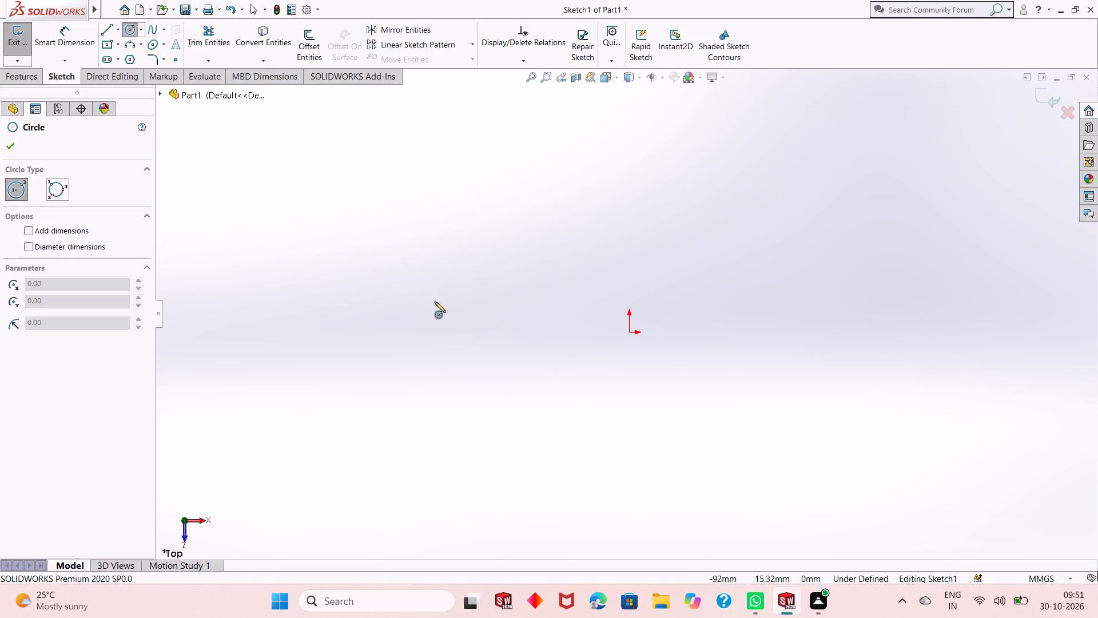
pyautogui.click(629, 334)
pyautogui.click(666, 255)
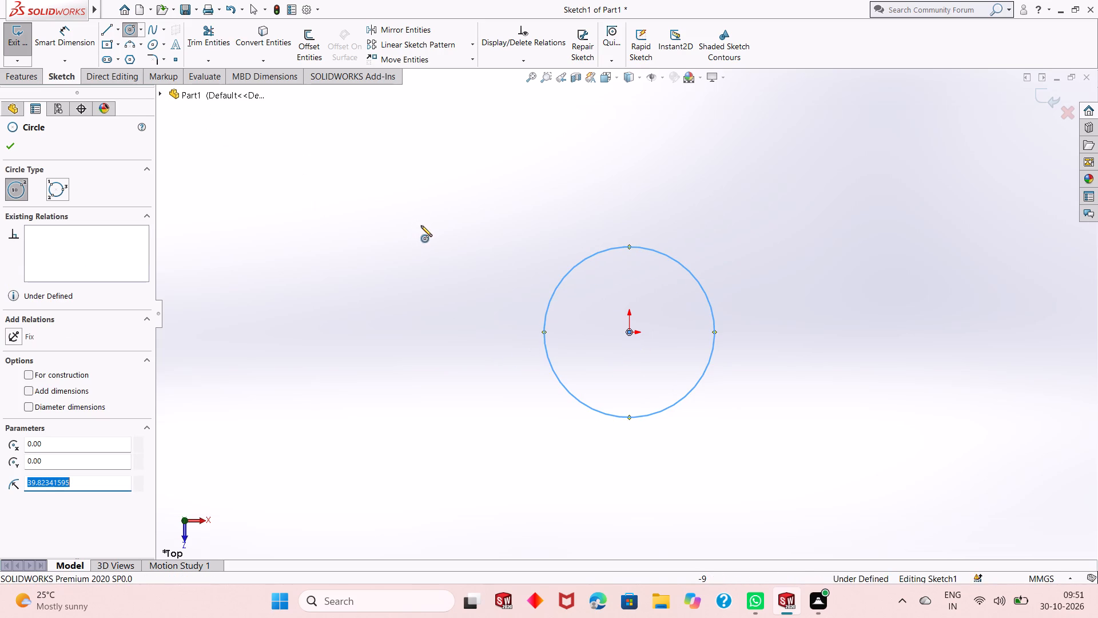
# Sketch two circles of about 14 mm radius, above and to either side of the central circle, with centres horizontally in line.
pyautogui.click(439, 212)
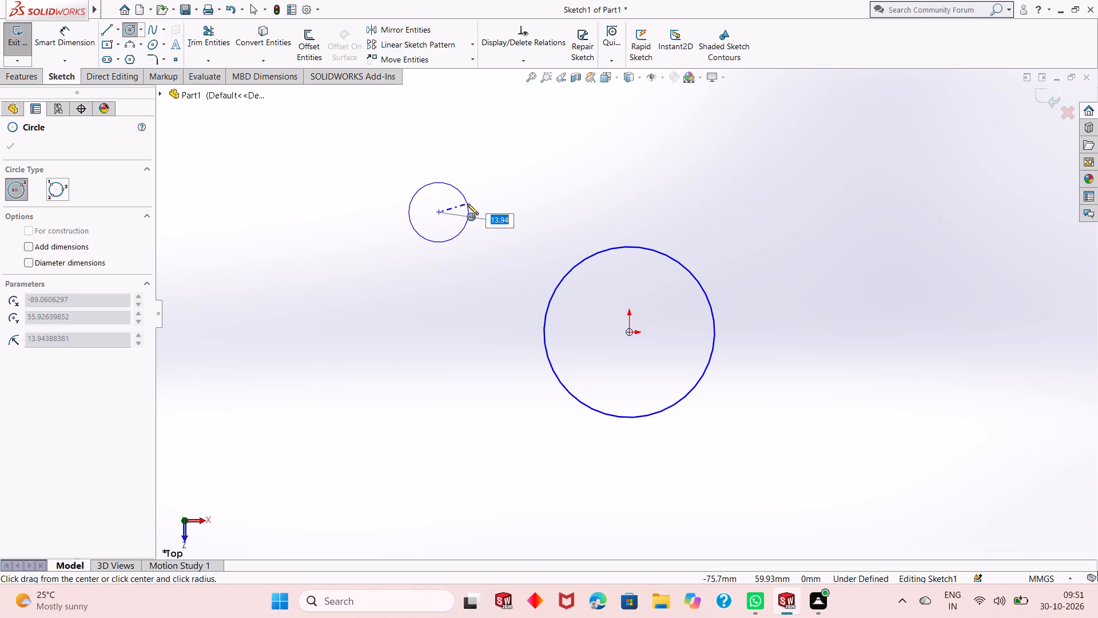
pyautogui.click(467, 204)
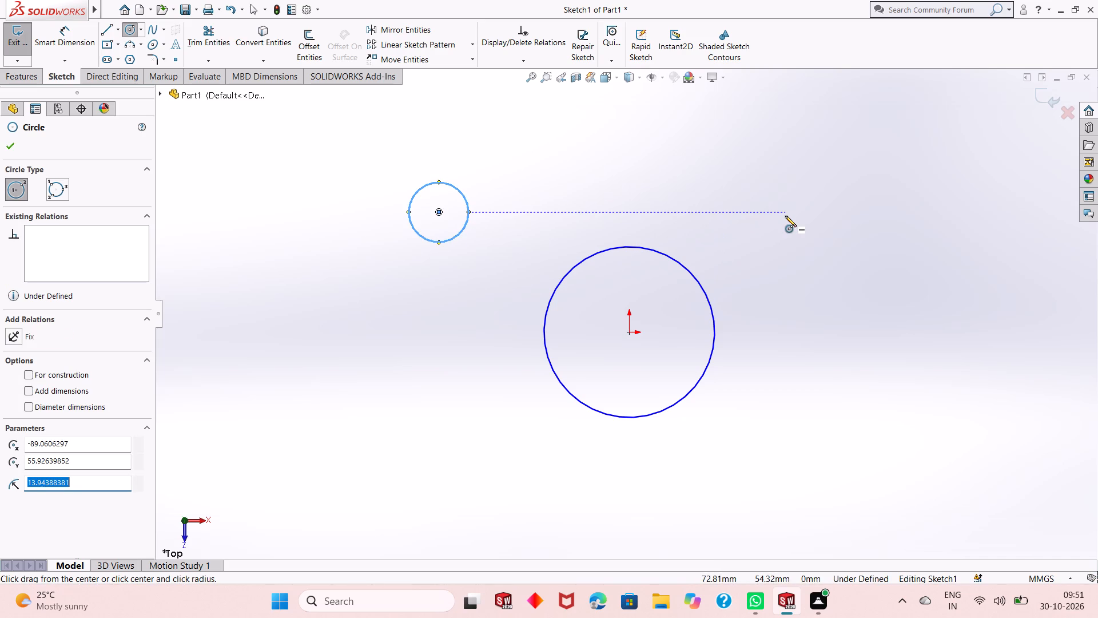
pyautogui.click(790, 216)
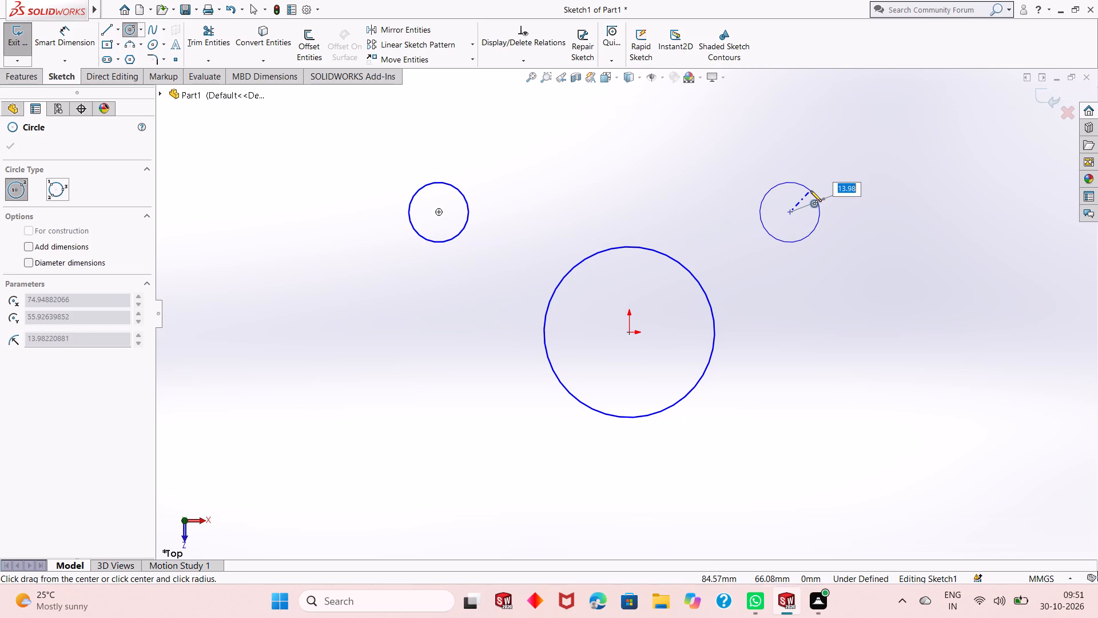
pyautogui.click(810, 191)
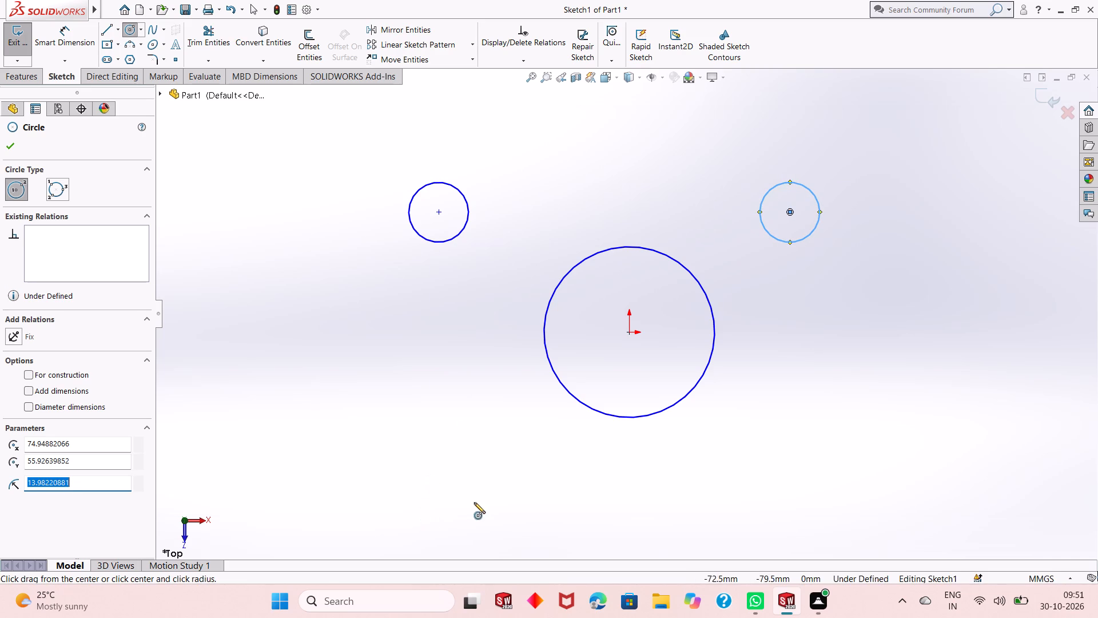
# Sketch two circles of about 21 mm radius below and to either side of the central circle, and finish circle drawing.
pyautogui.click(442, 486)
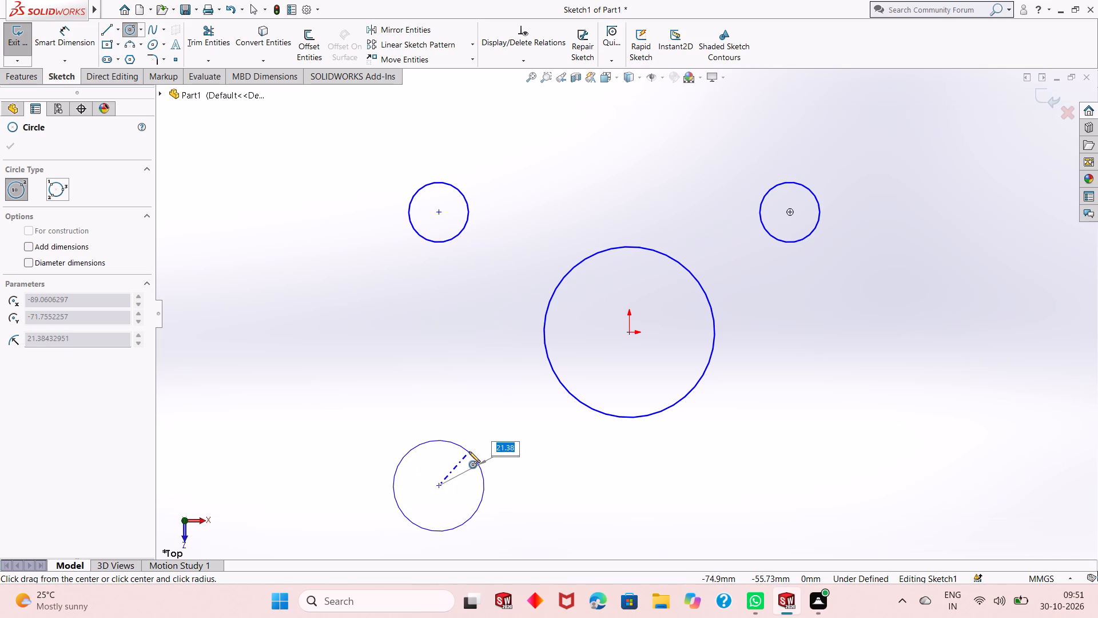
pyautogui.click(469, 451)
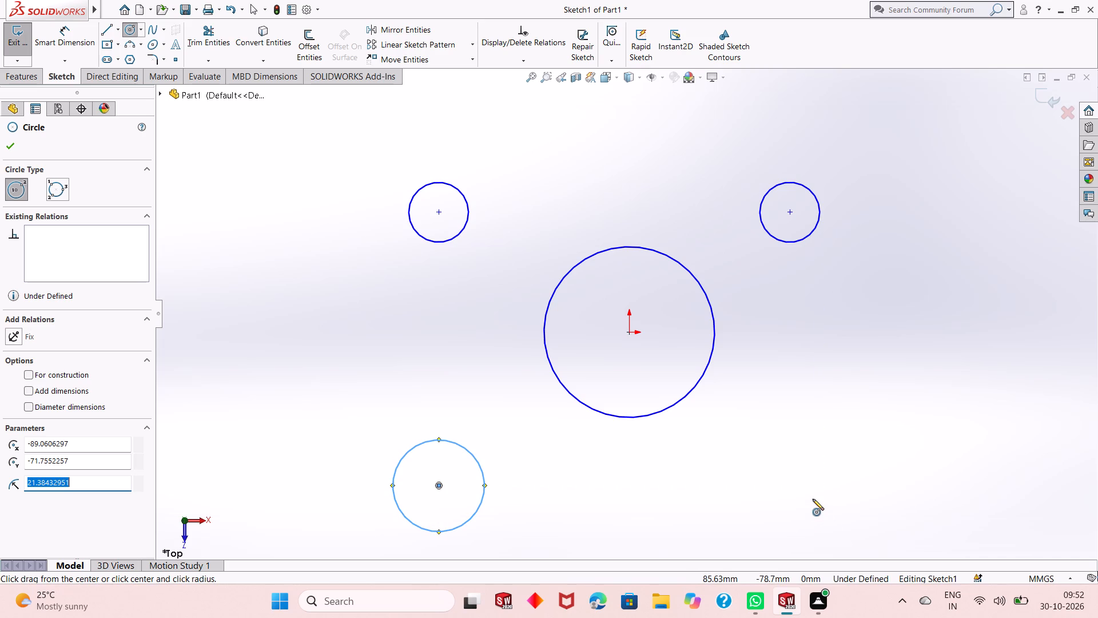
pyautogui.click(813, 499)
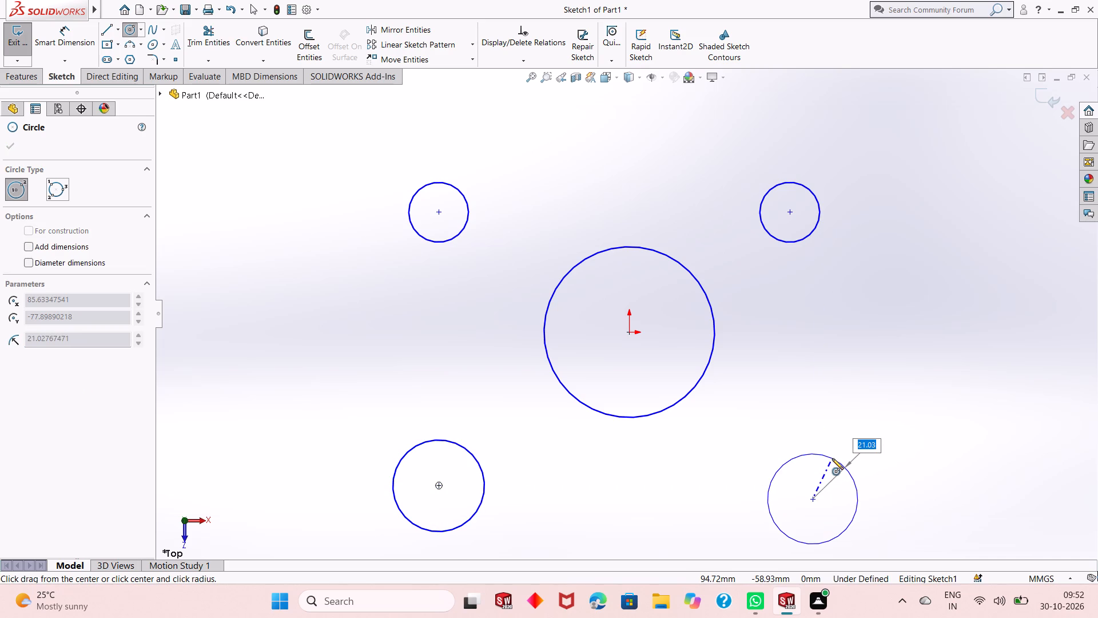
pyautogui.click(832, 458)
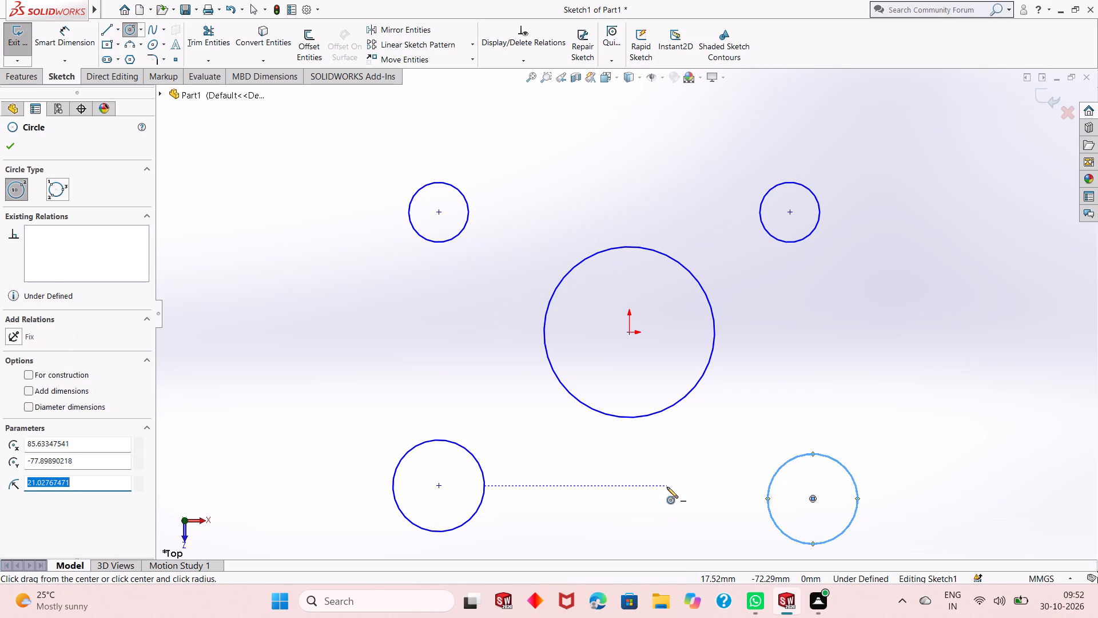
pyautogui.scroll(-1, 648, 451)
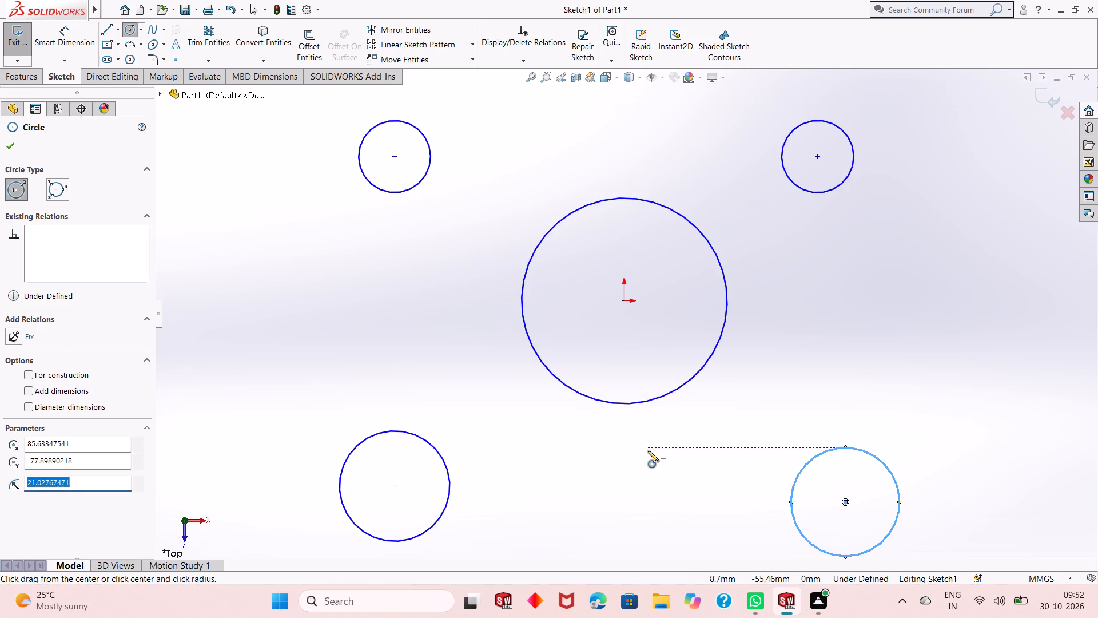
pyautogui.scroll(1, 603, 460)
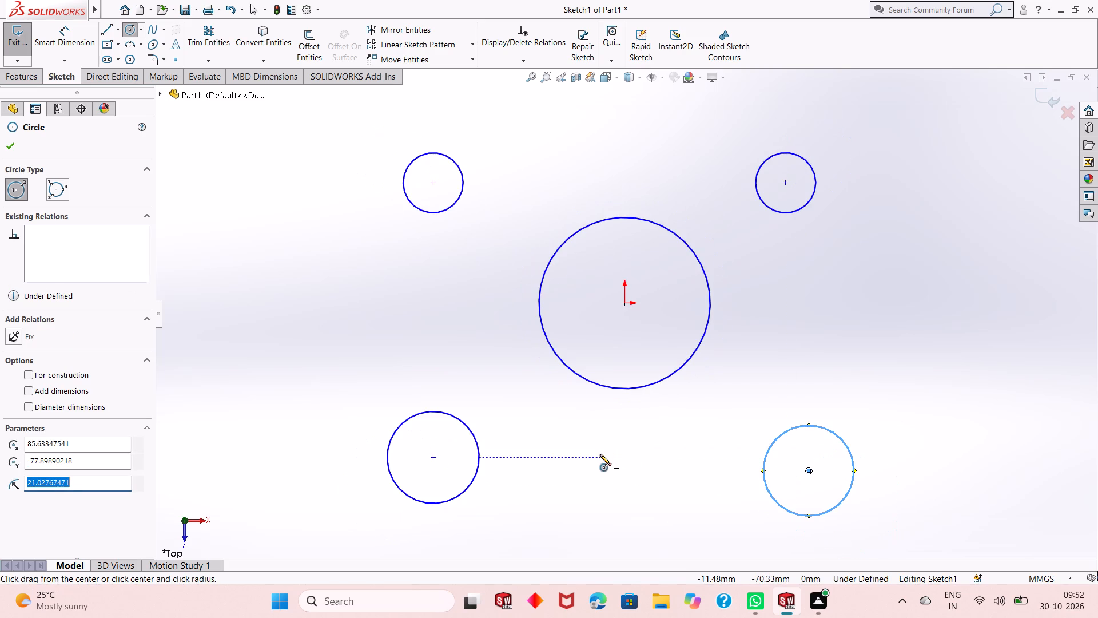
pyautogui.scroll(-1, 599, 454)
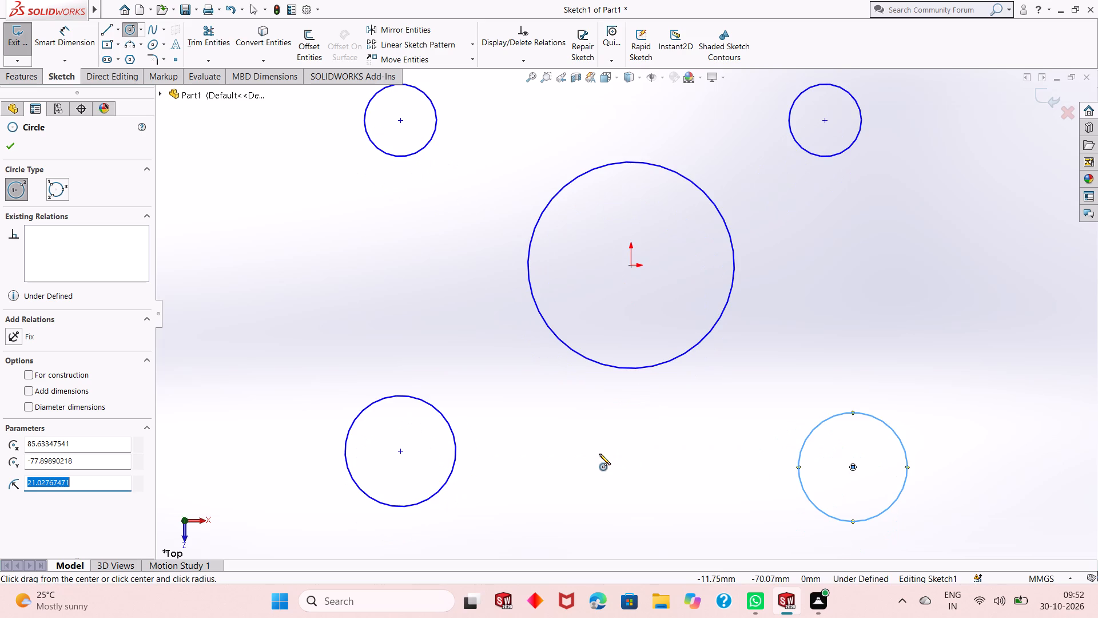
pyautogui.scroll(-2, 466, 377)
pyautogui.scroll(4, 528, 421)
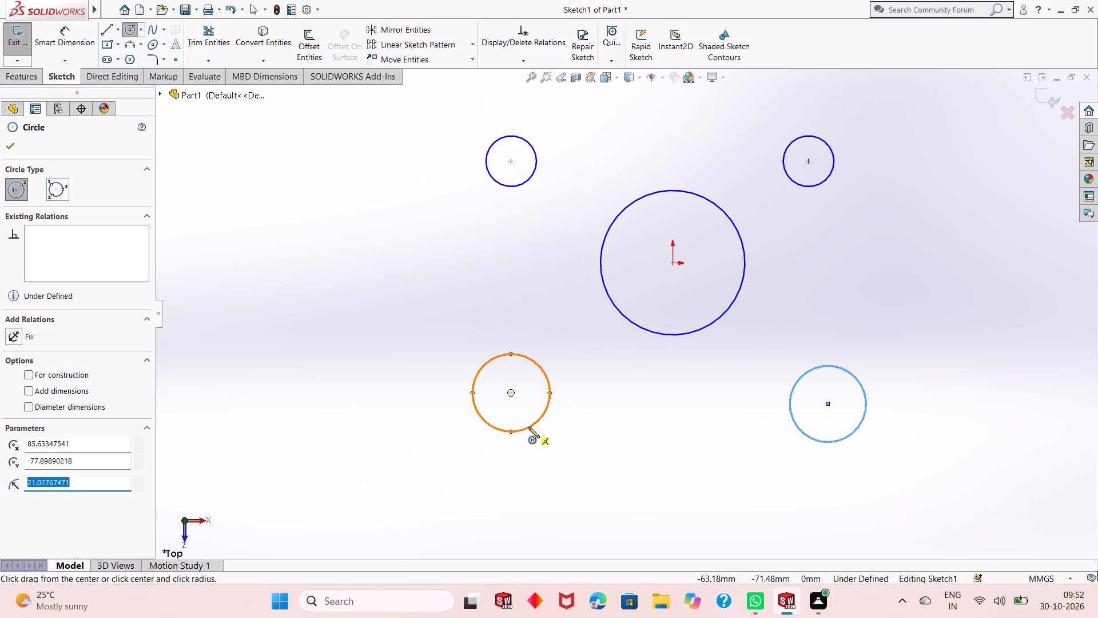
pyautogui.scroll(1, 543, 441)
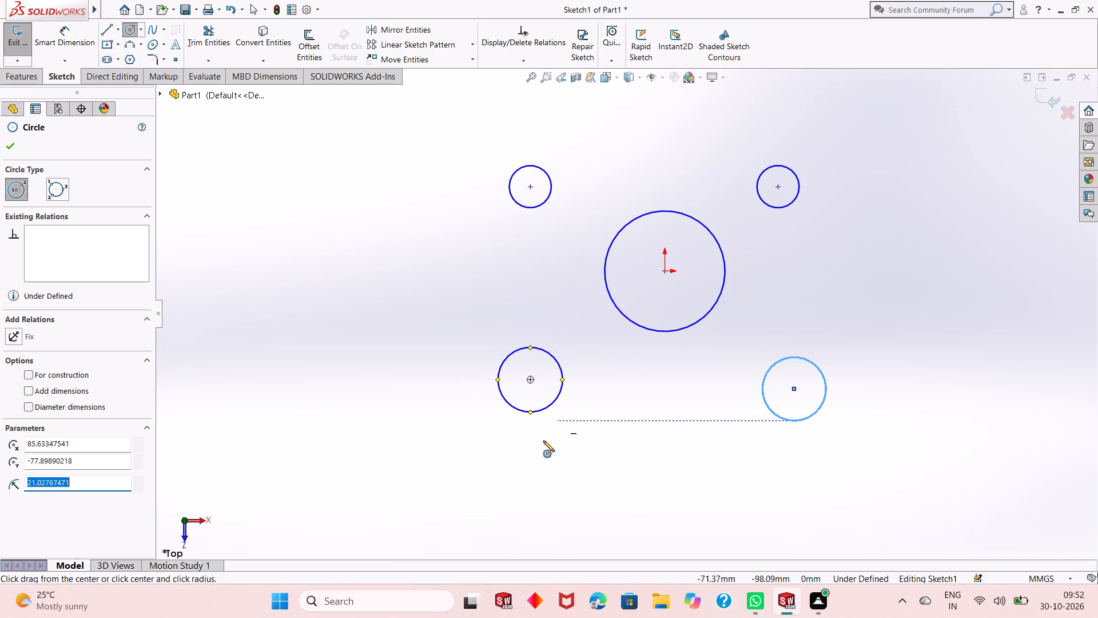
pyautogui.scroll(2, 553, 455)
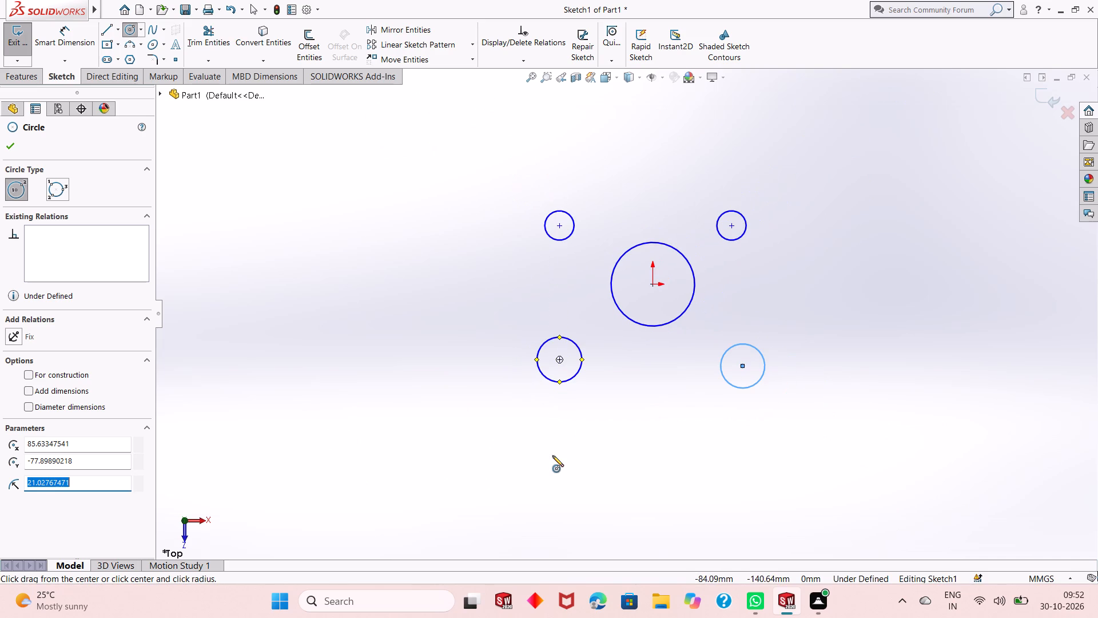
pyautogui.rightClick(437, 268)
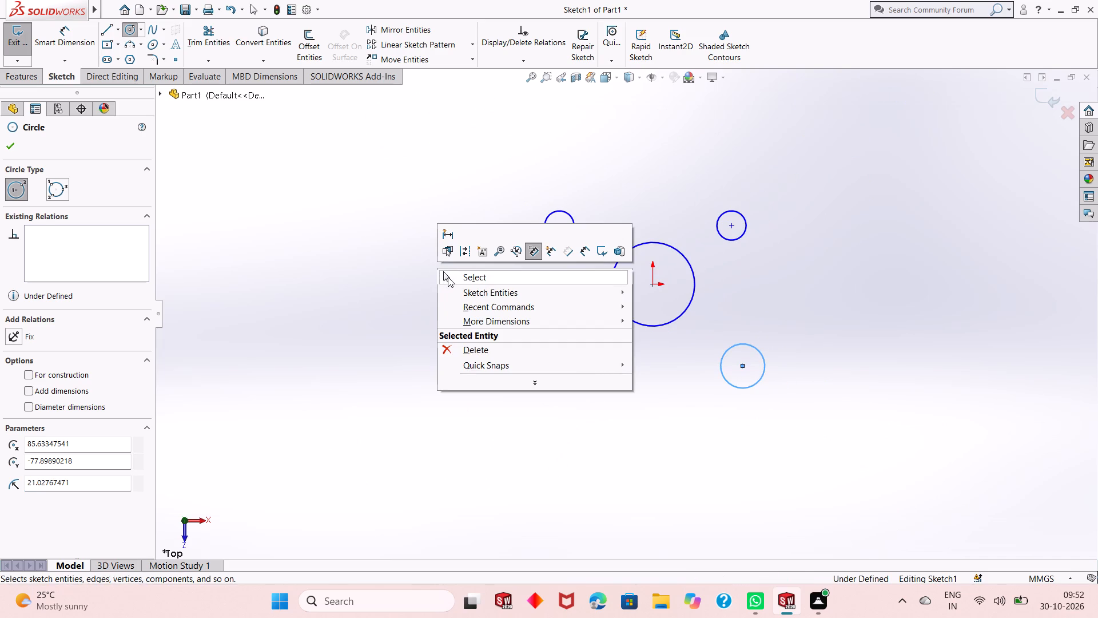
pyautogui.click(448, 277)
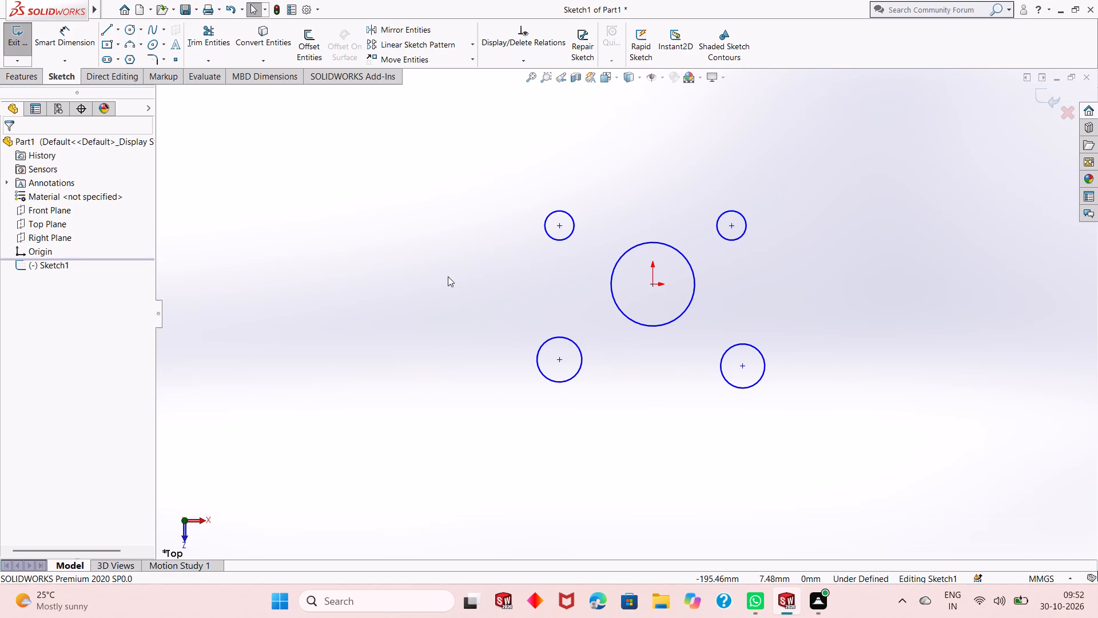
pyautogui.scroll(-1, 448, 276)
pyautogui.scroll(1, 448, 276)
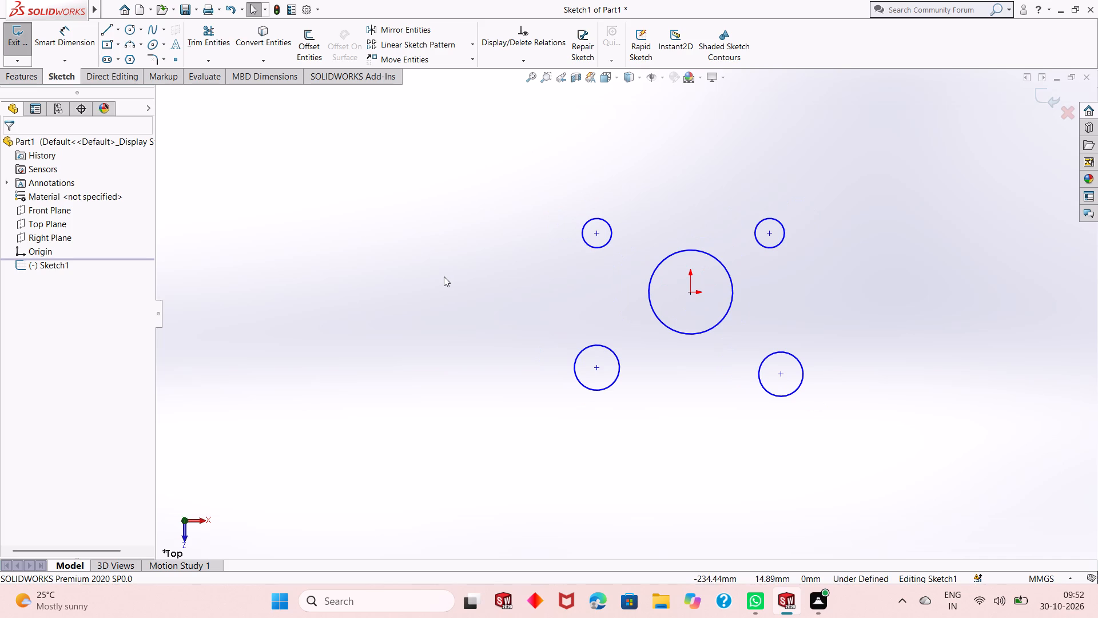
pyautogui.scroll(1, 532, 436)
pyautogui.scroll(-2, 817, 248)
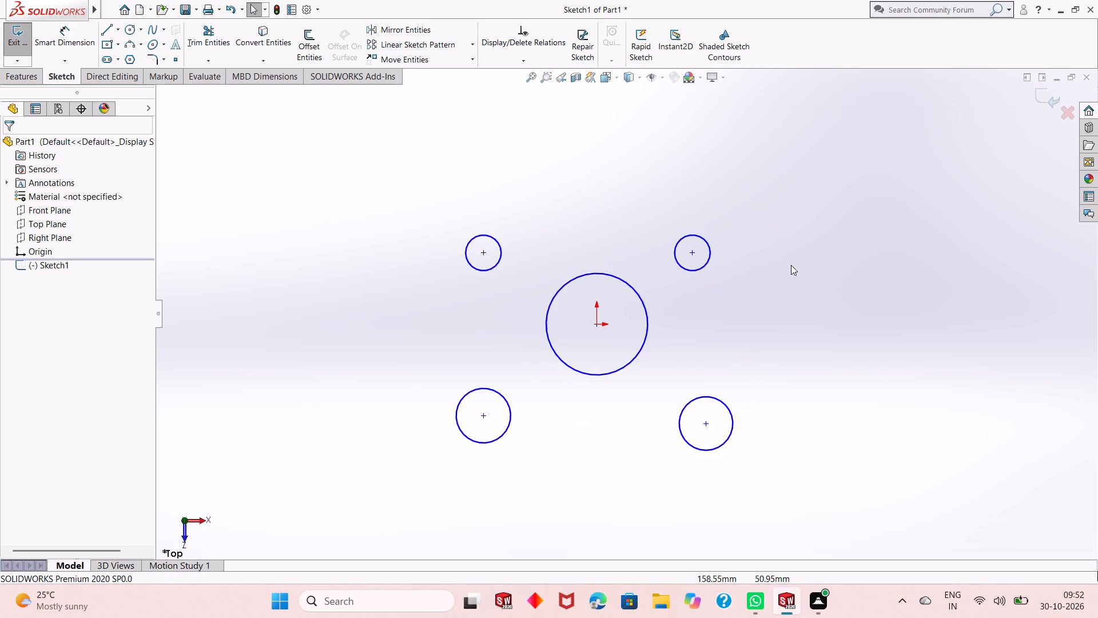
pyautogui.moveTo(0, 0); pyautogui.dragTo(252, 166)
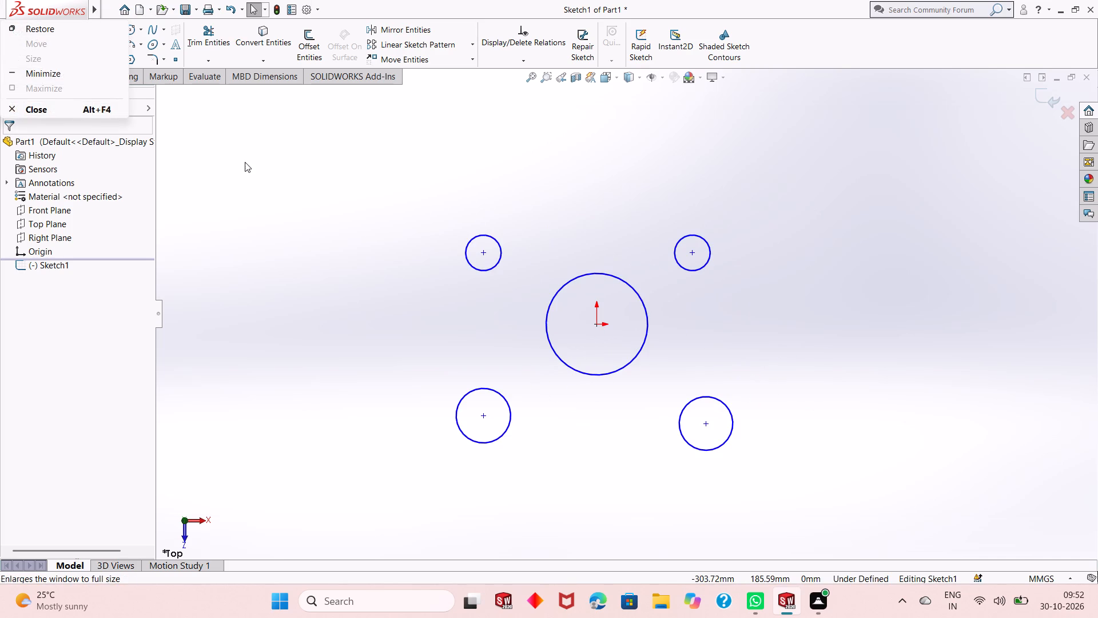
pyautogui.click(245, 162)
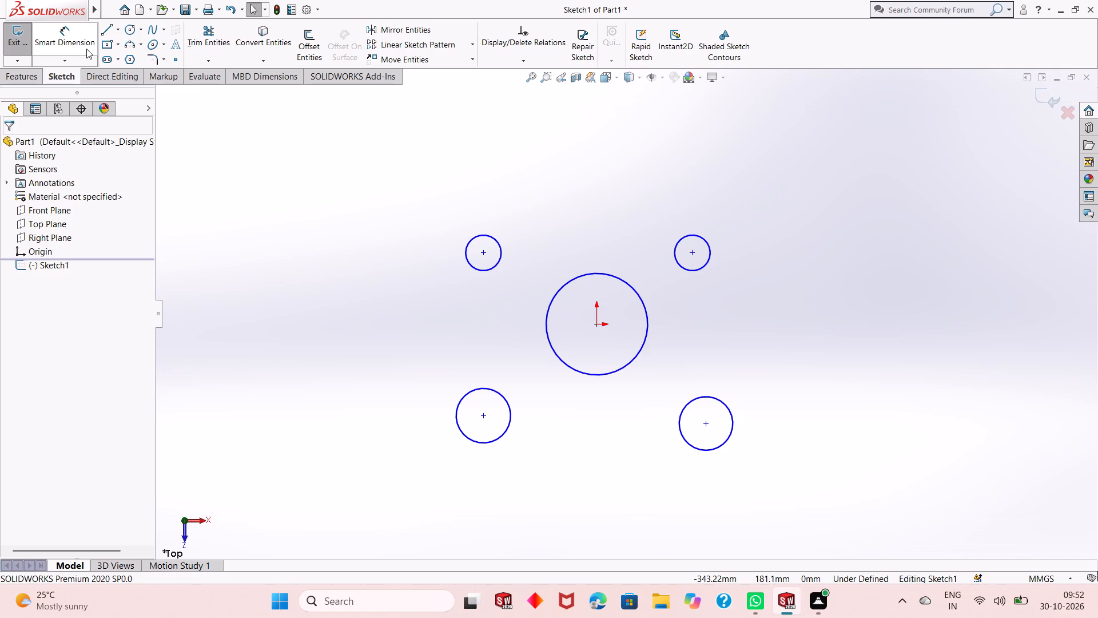
# Dimension the central circle's diameter as 70 mm.
pyautogui.click(86, 49)
pyautogui.click(568, 369)
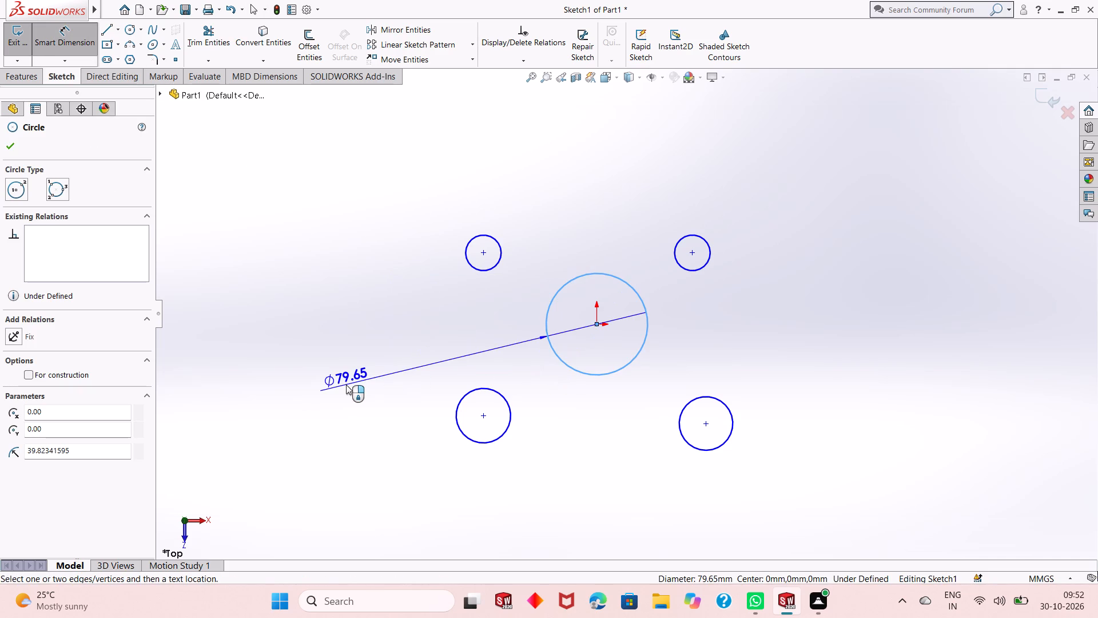
pyautogui.click(345, 386)
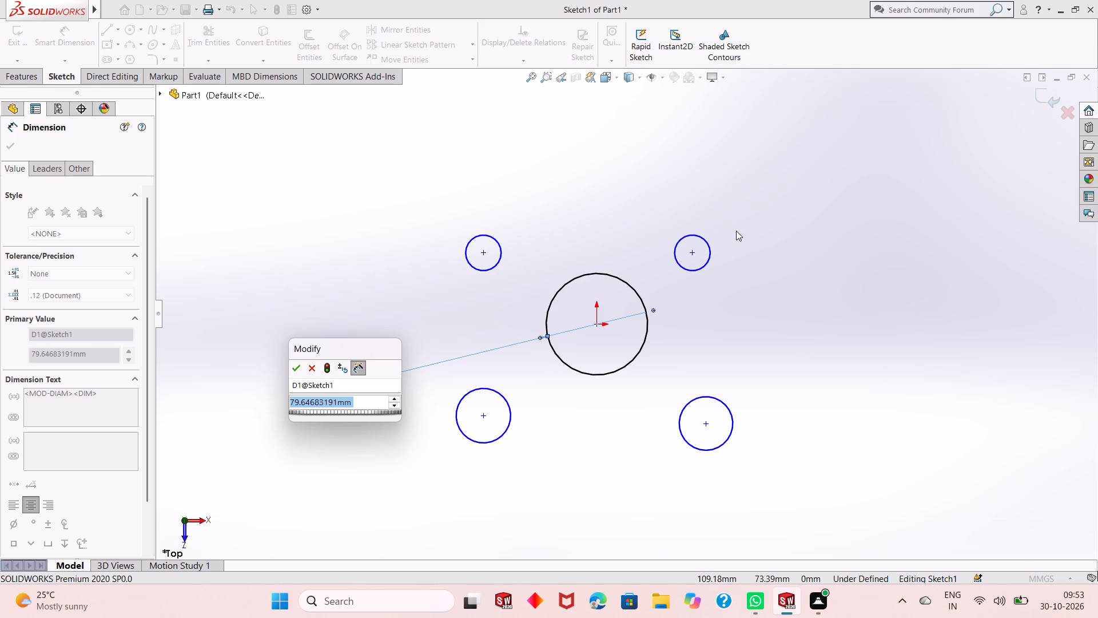
pyautogui.write('70')
pyautogui.press('Return')
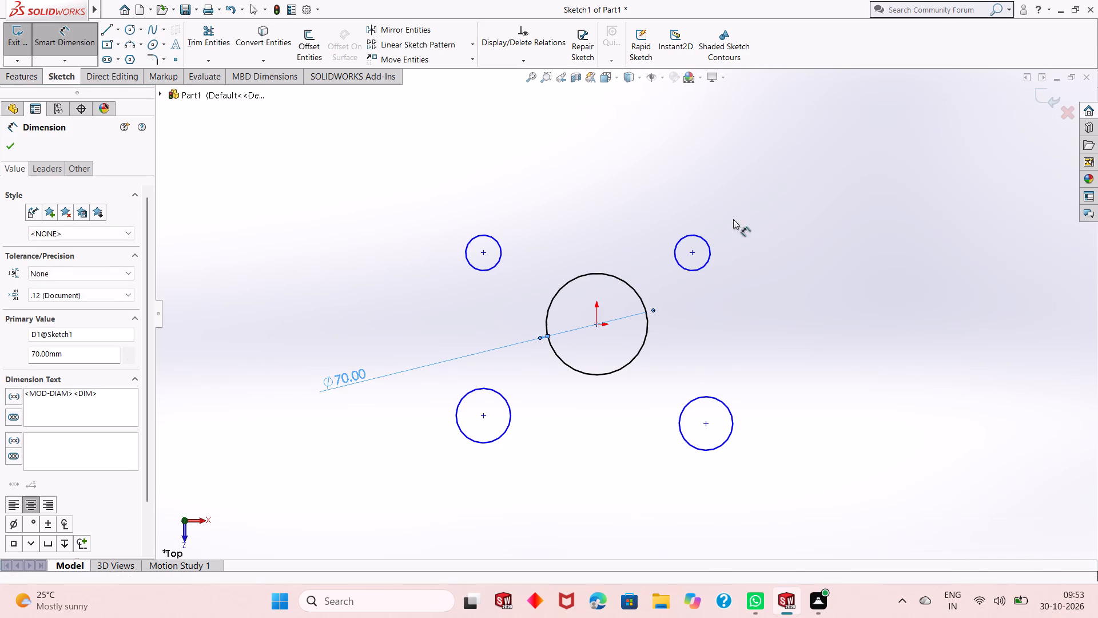
# Dimension the upper-left circle's diameter as 24 mm.
pyautogui.press('Escape')
pyautogui.press('Escape')
pyautogui.press('Escape')
pyautogui.click(62, 41)
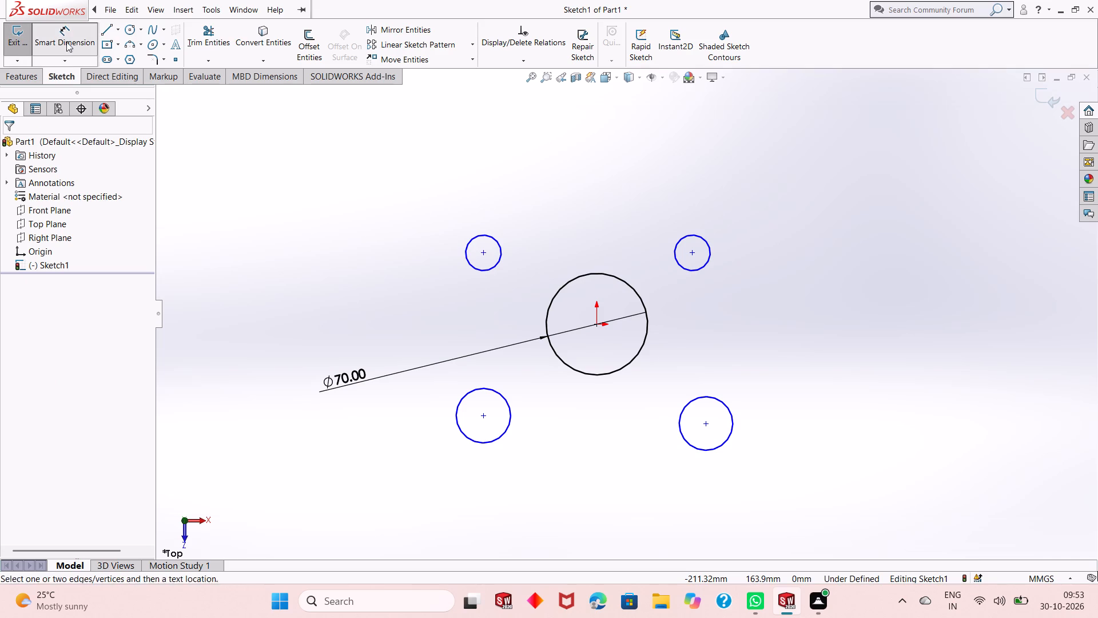
pyautogui.click(472, 269)
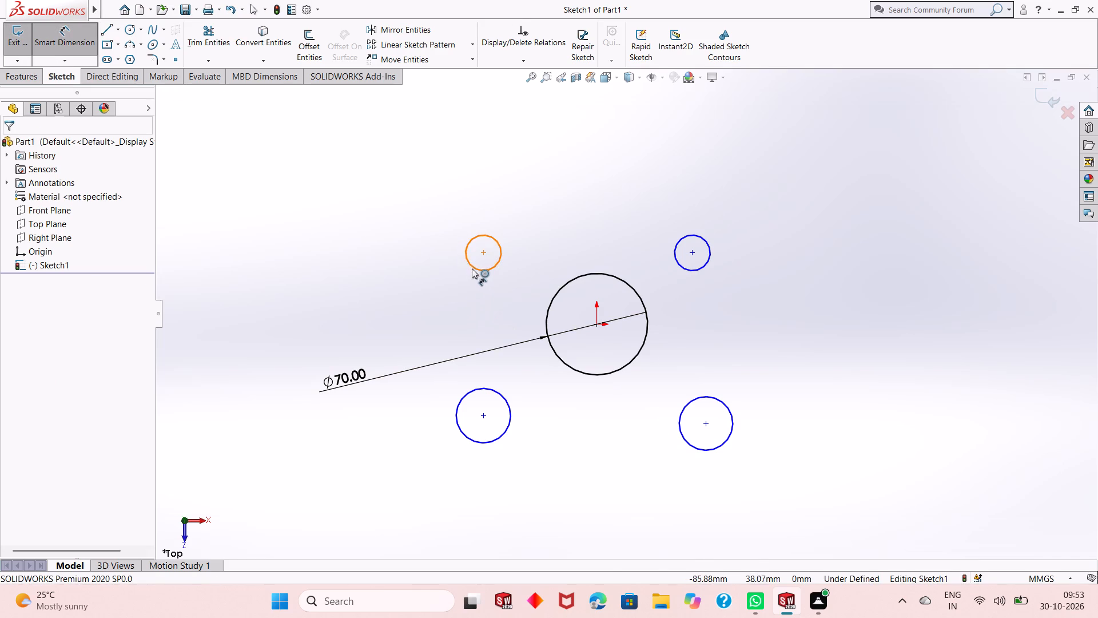
pyautogui.click(369, 310)
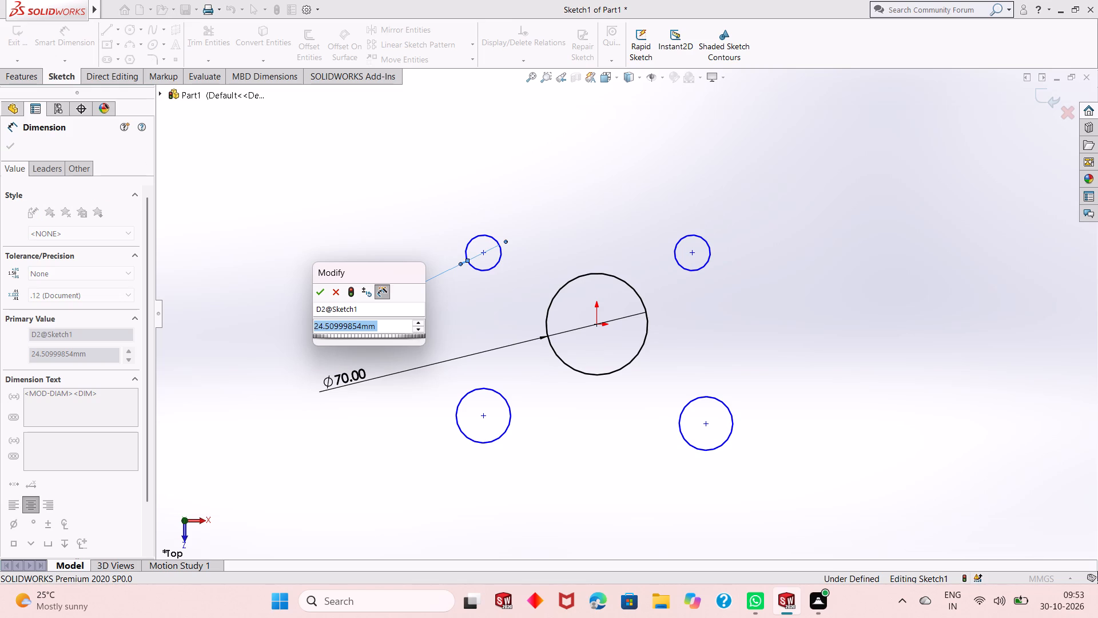
pyautogui.write('24')
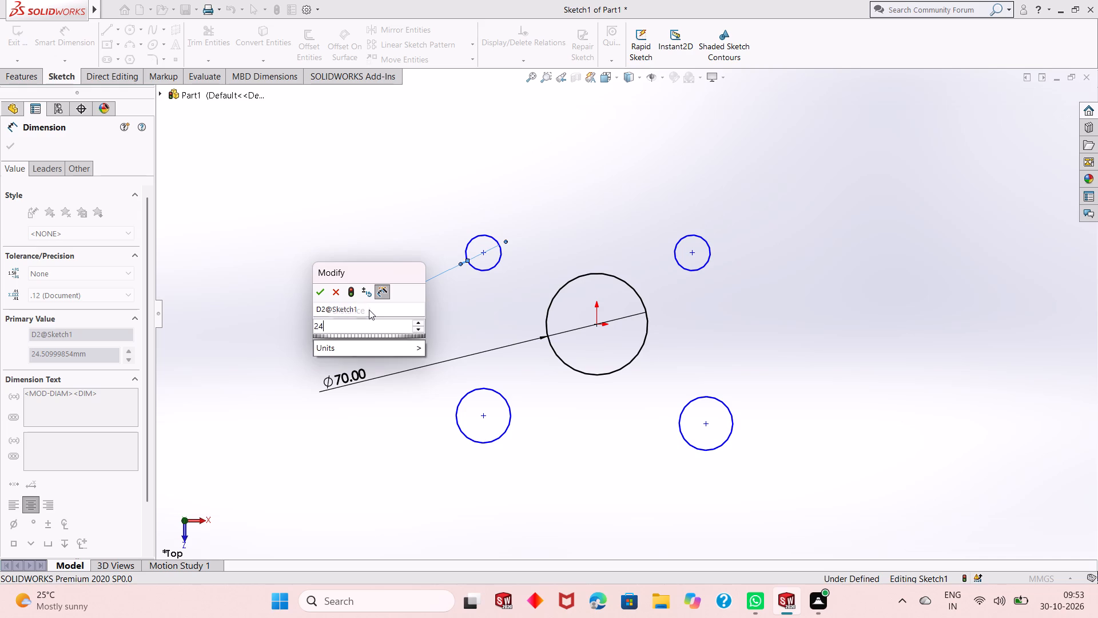
pyautogui.press('Return')
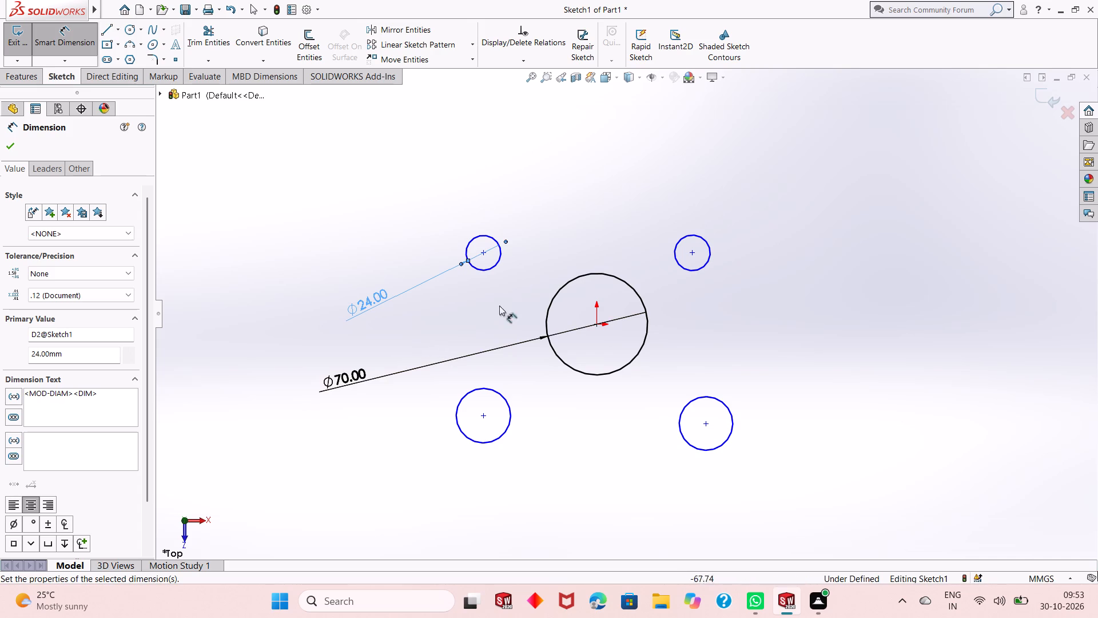
# Dimension the vertical distance between the centres of the upper-left and lower-left circles as 80 mm.
pyautogui.click(482, 255)
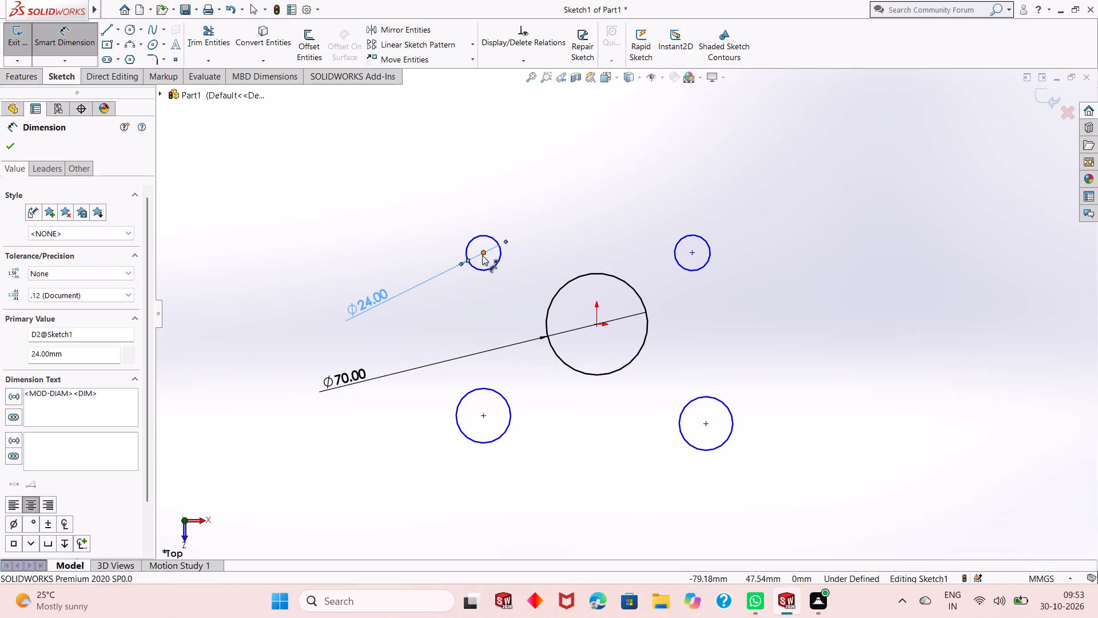
pyautogui.click(486, 415)
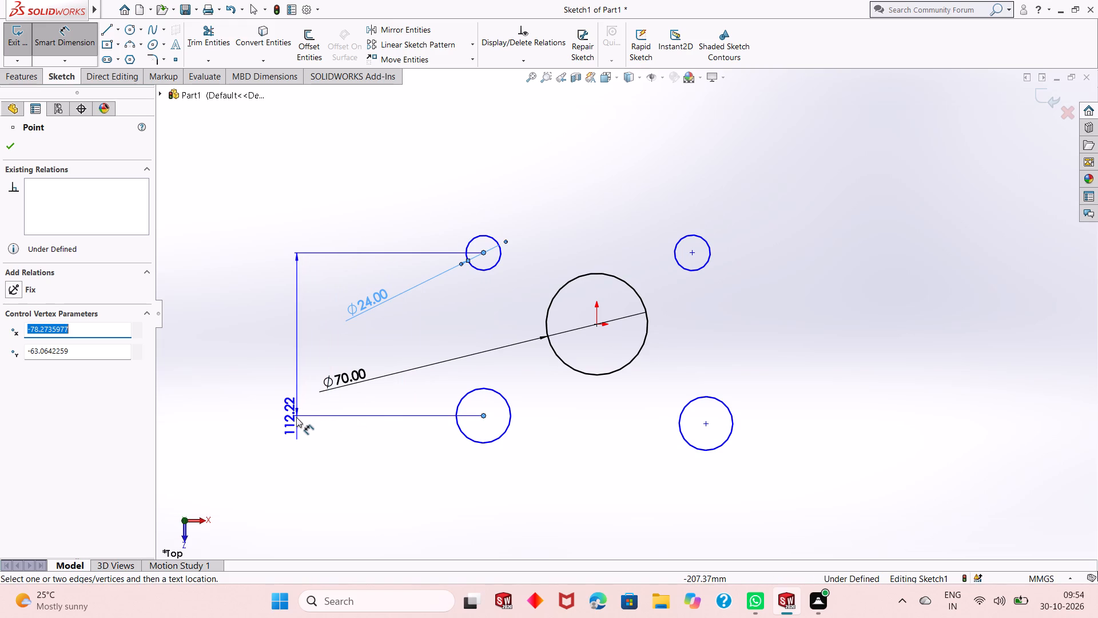
pyautogui.click(295, 356)
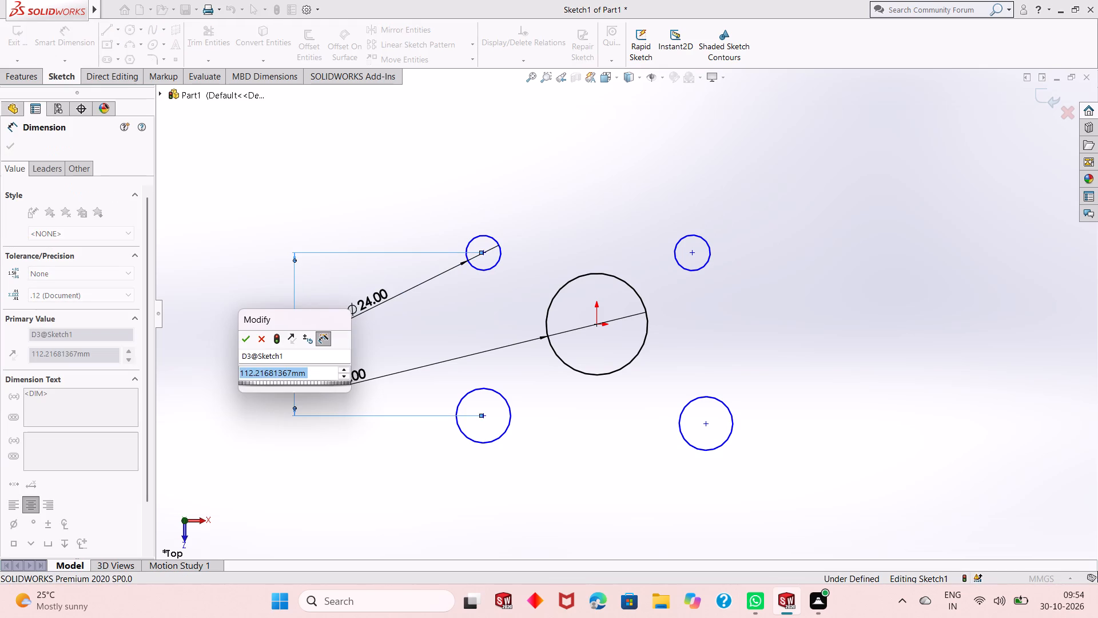
pyautogui.write('80')
pyautogui.press('Return')
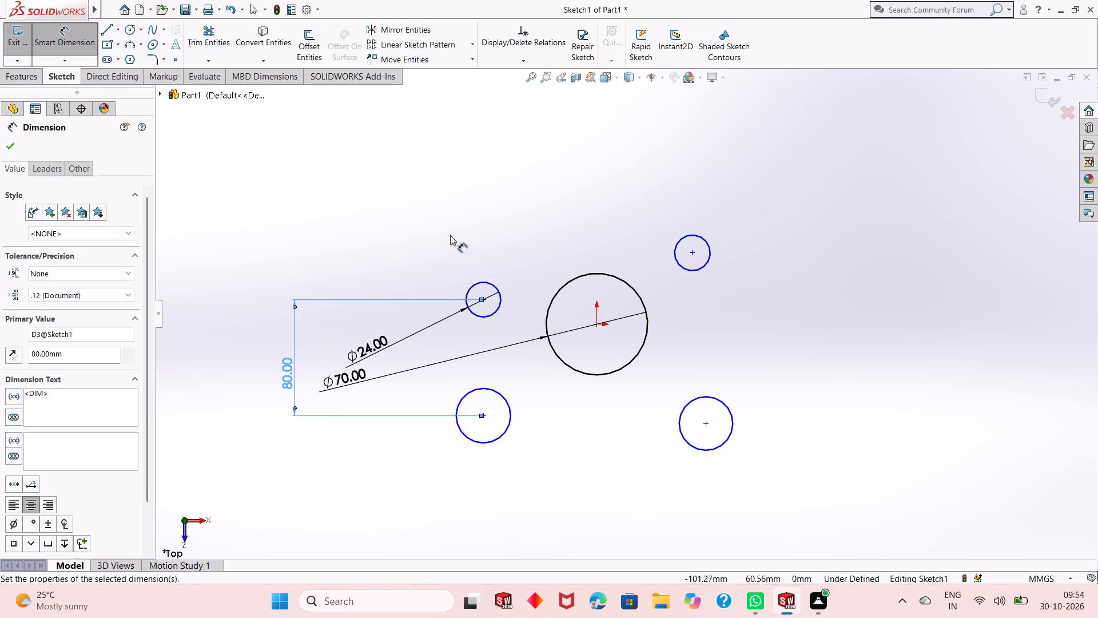
pyautogui.rightClick(508, 245)
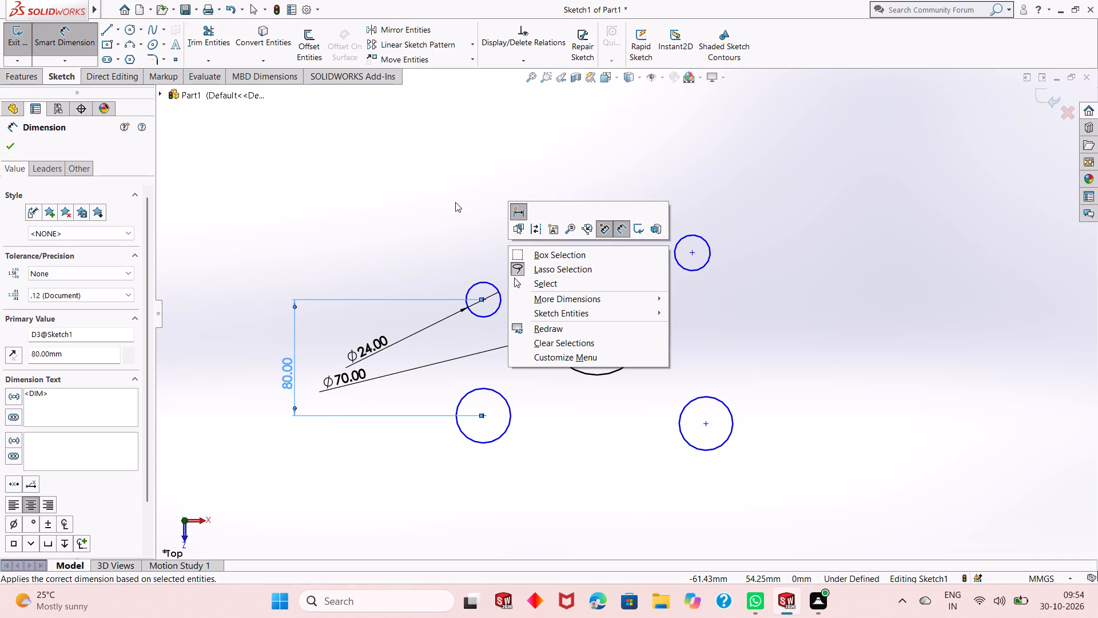
pyautogui.click(455, 202)
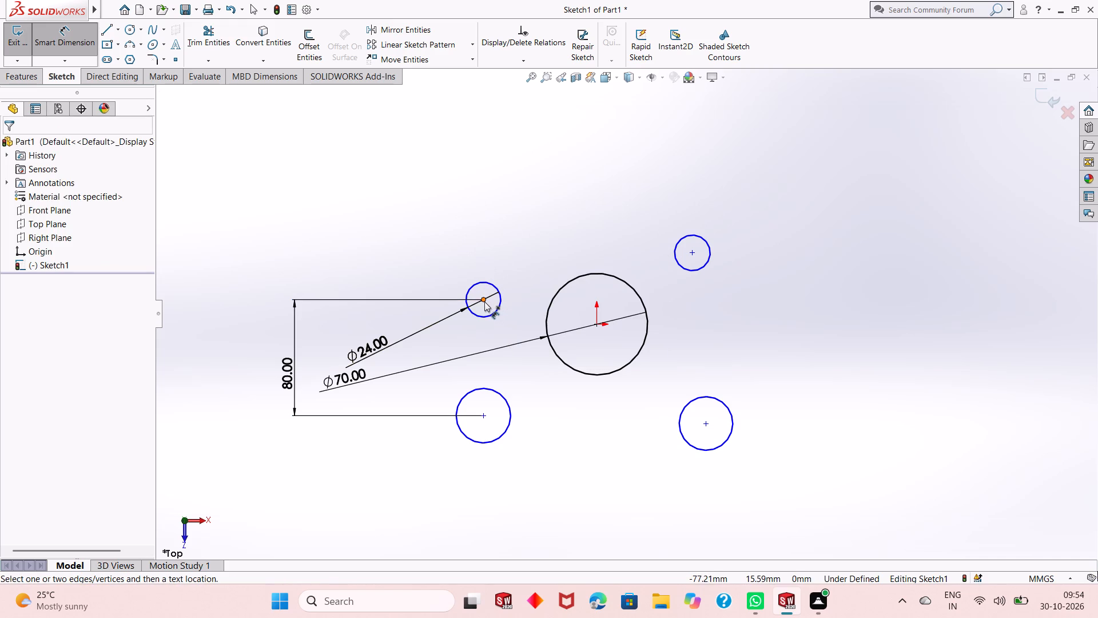
# Dimension the horizontal distance between the centres of the two upper circles as 80 mm.
pyautogui.click(484, 302)
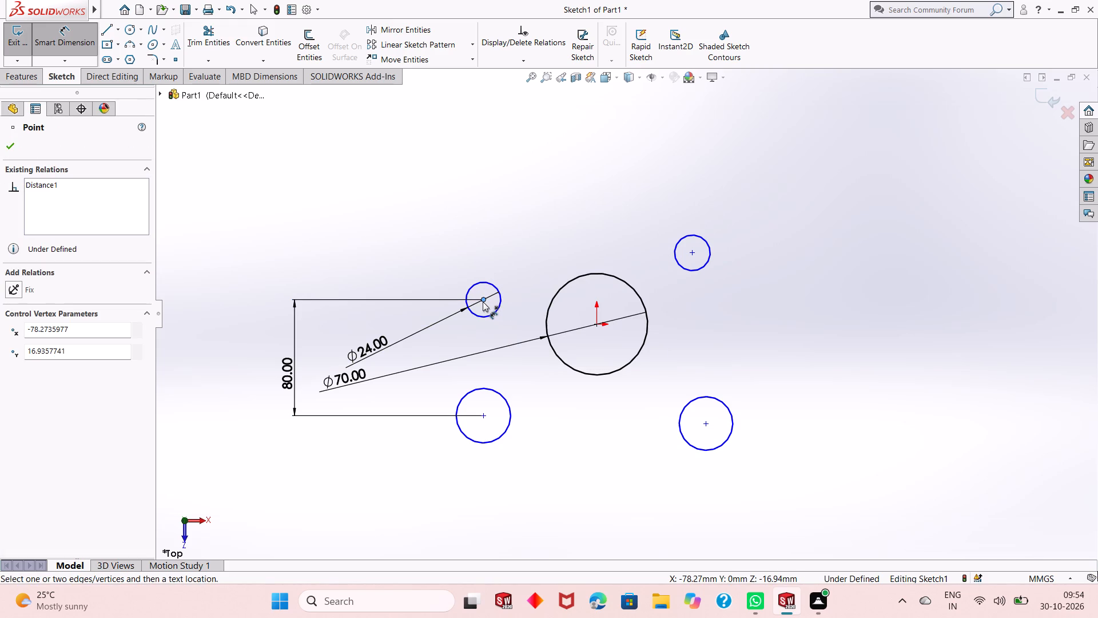
pyautogui.click(693, 255)
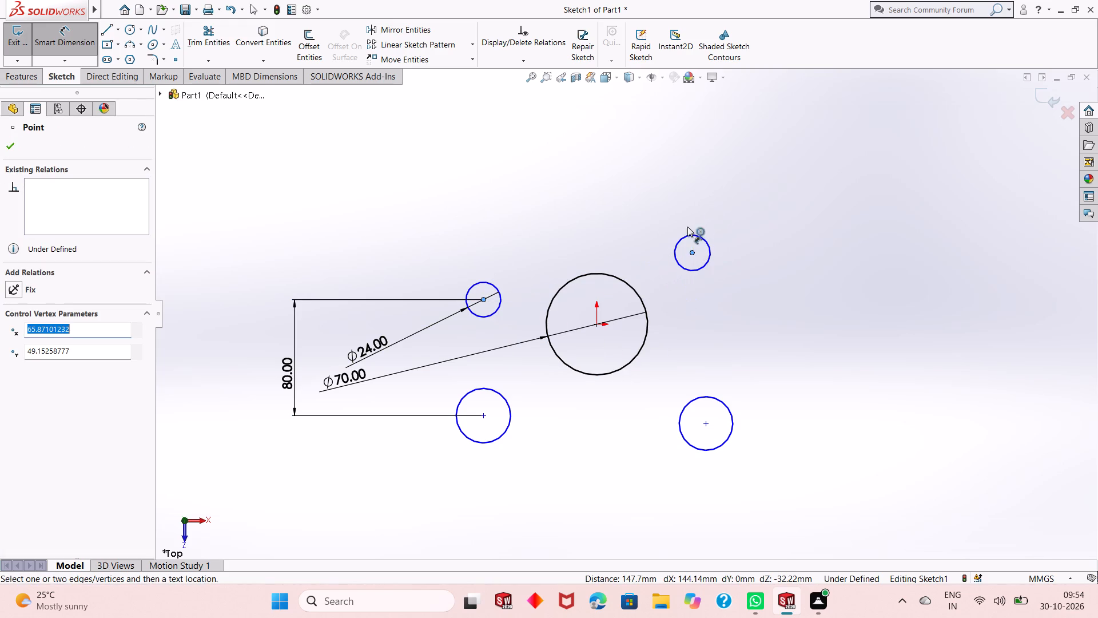
pyautogui.click(673, 160)
pyautogui.write('80')
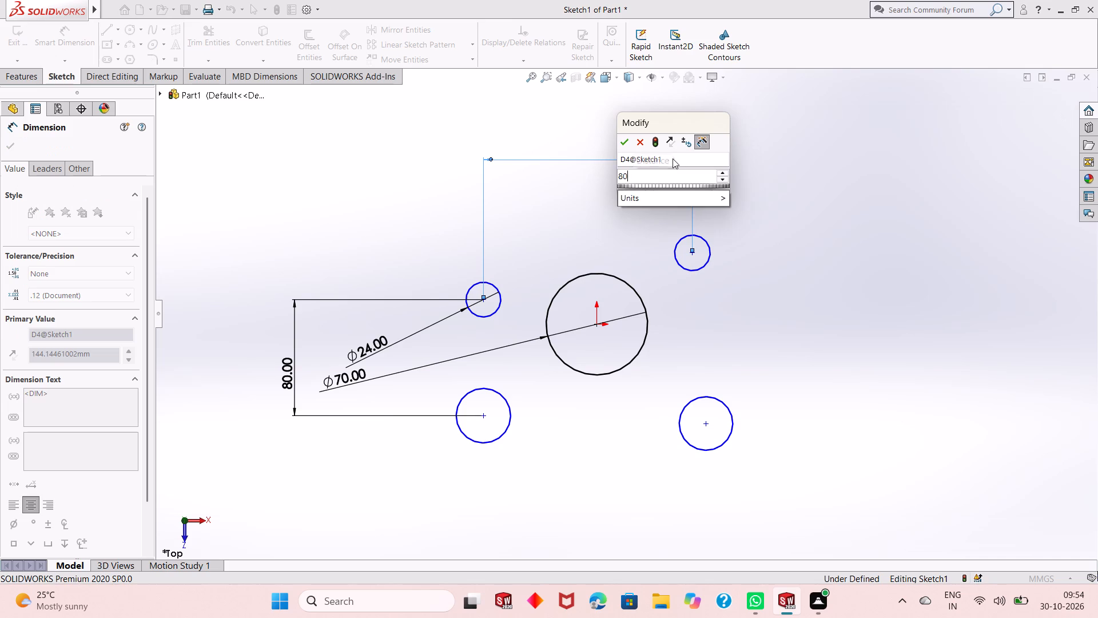
pyautogui.press('Return')
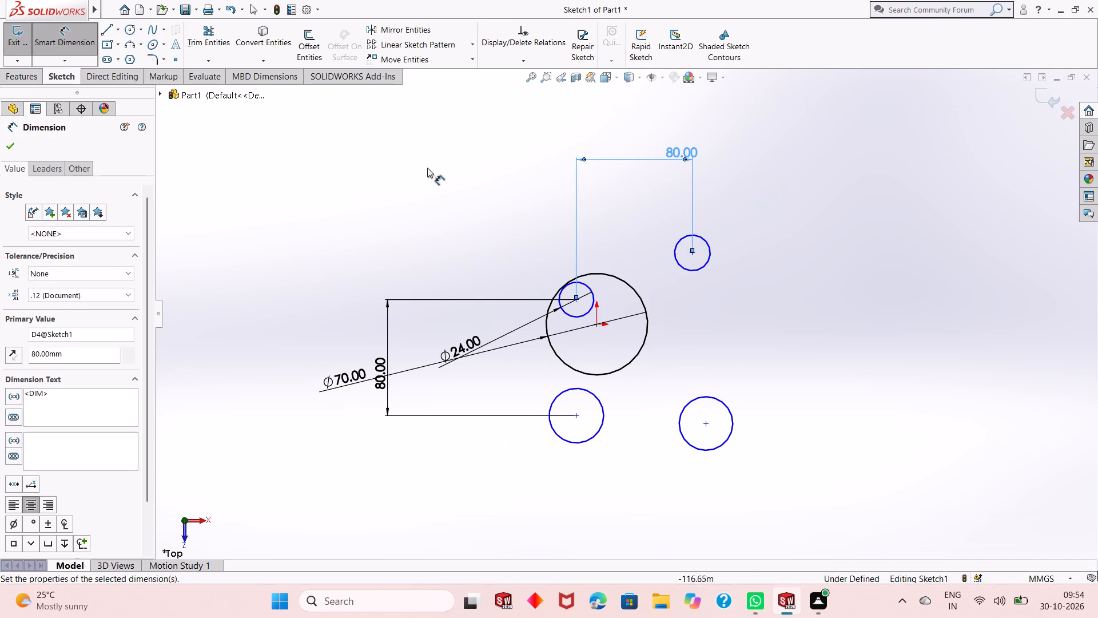
pyautogui.rightClick(425, 168)
pyautogui.click(453, 201)
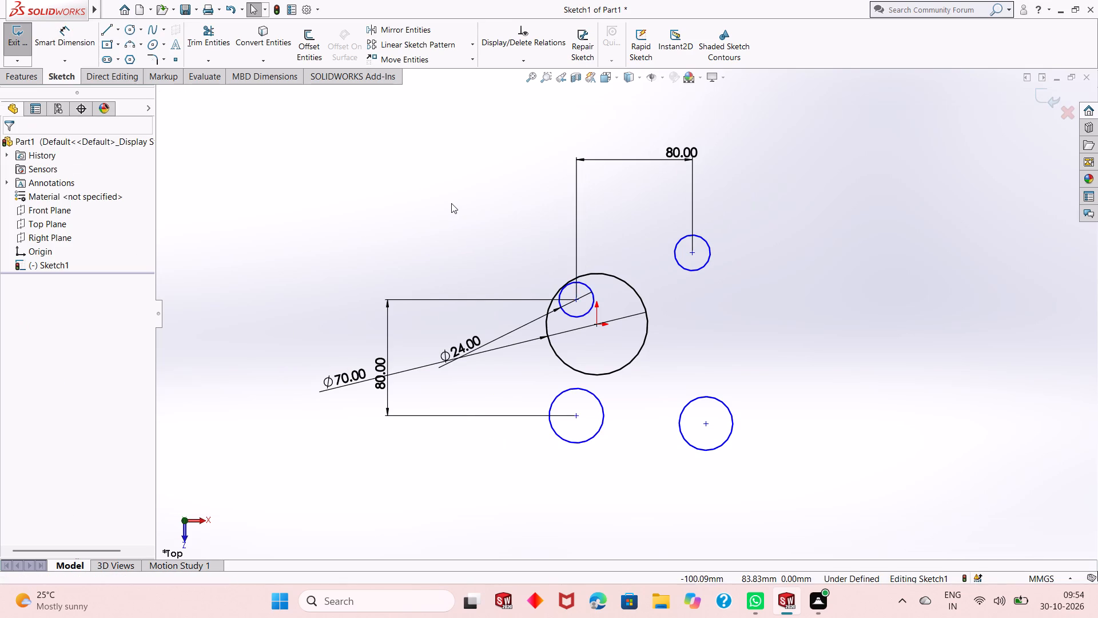
# Sketch a short vertical centerline upward from the origin, ending inside the central circle.
pyautogui.click(120, 34)
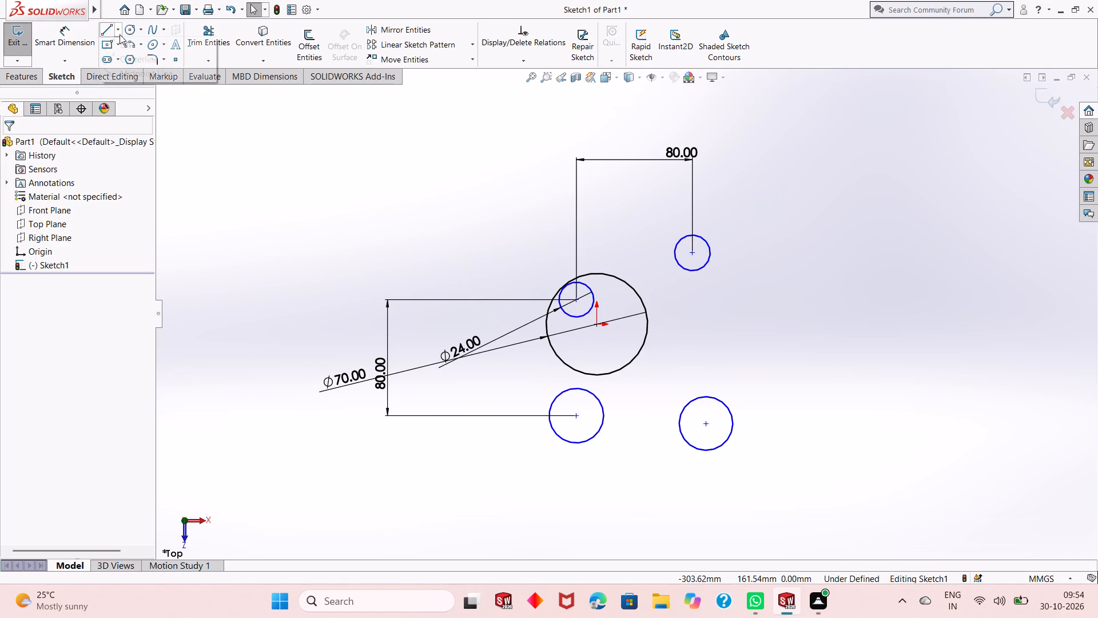
pyautogui.click(118, 52)
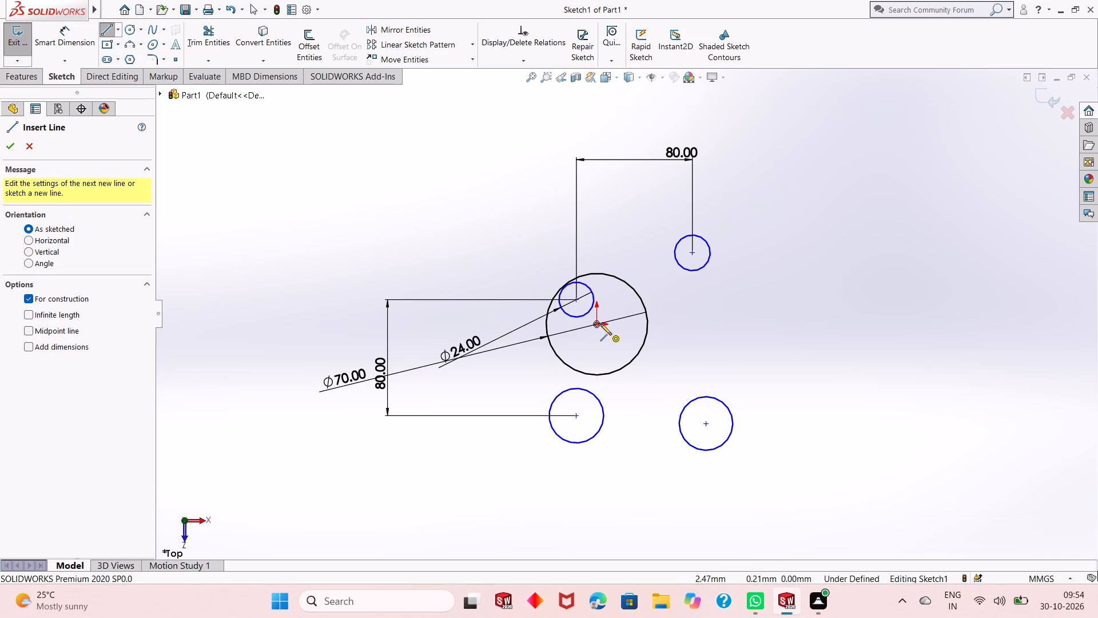
pyautogui.click(598, 326)
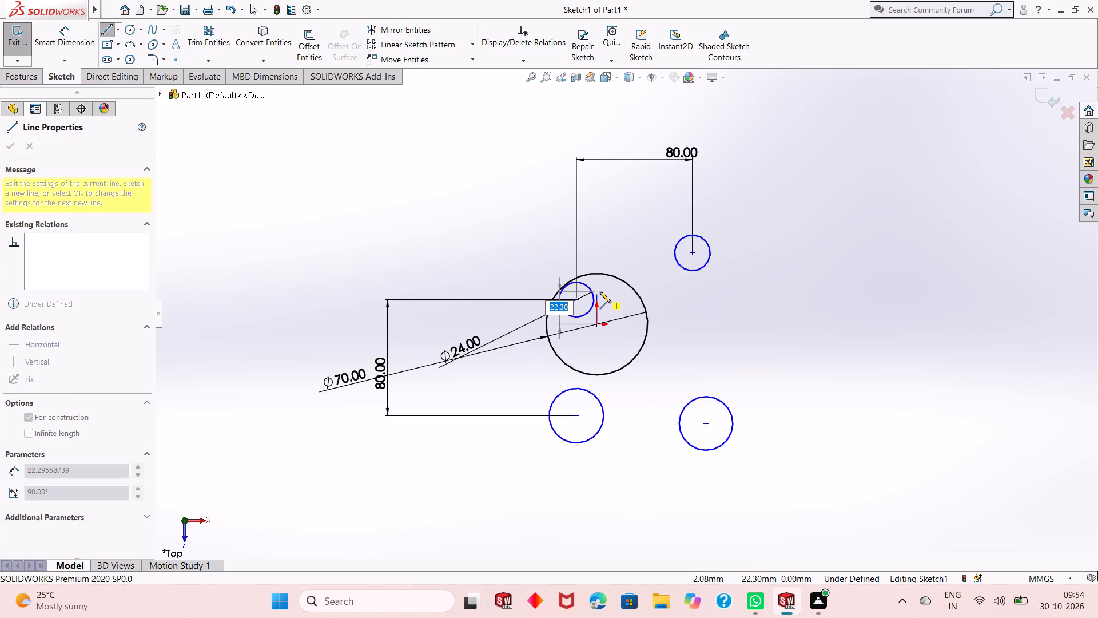
pyautogui.click(600, 295)
pyautogui.rightClick(600, 295)
pyautogui.click(612, 303)
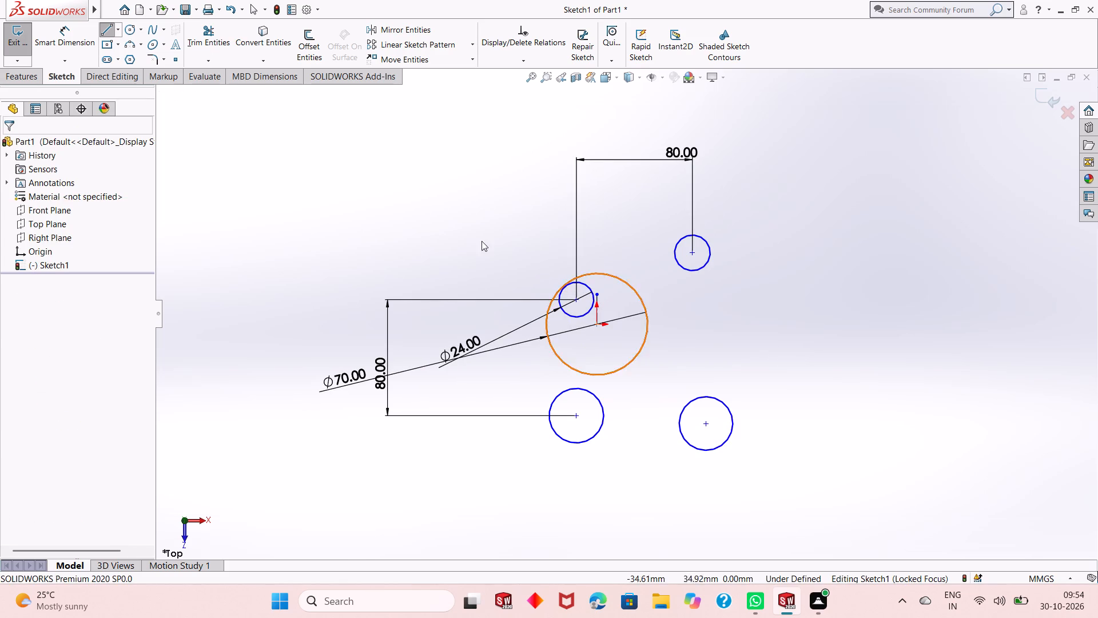
# Sketch a horizontal centerline about 25 mm long from the origin in the positive X direction, and finish line drawing.
pyautogui.click(115, 27)
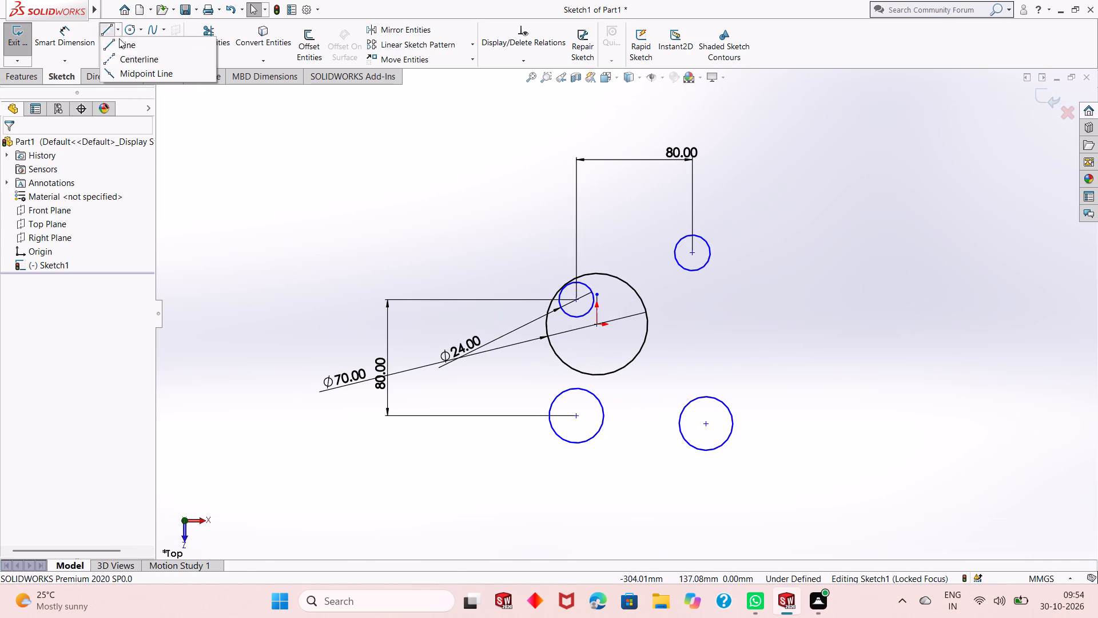
pyautogui.click(125, 57)
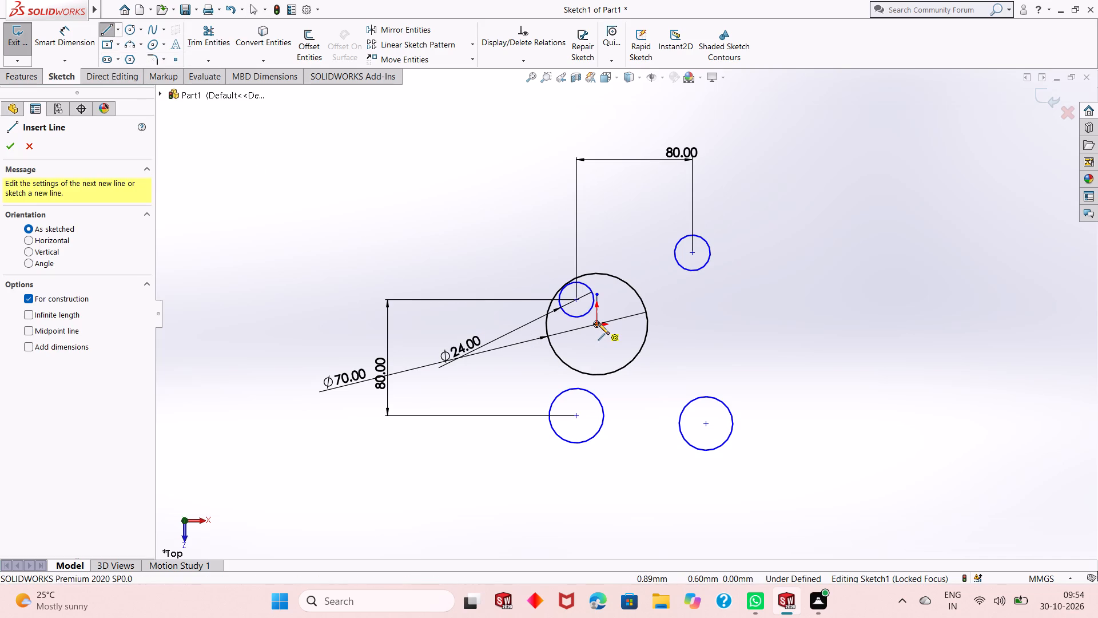
pyautogui.click(598, 323)
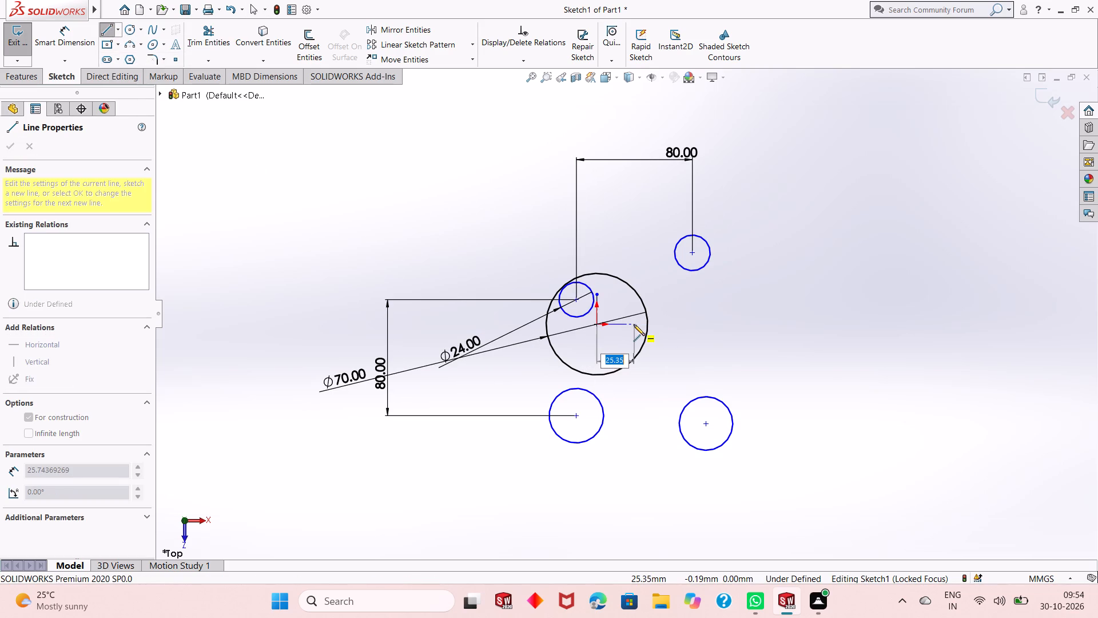
pyautogui.click(633, 324)
pyautogui.rightClick(632, 325)
pyautogui.click(650, 331)
pyautogui.press('Escape')
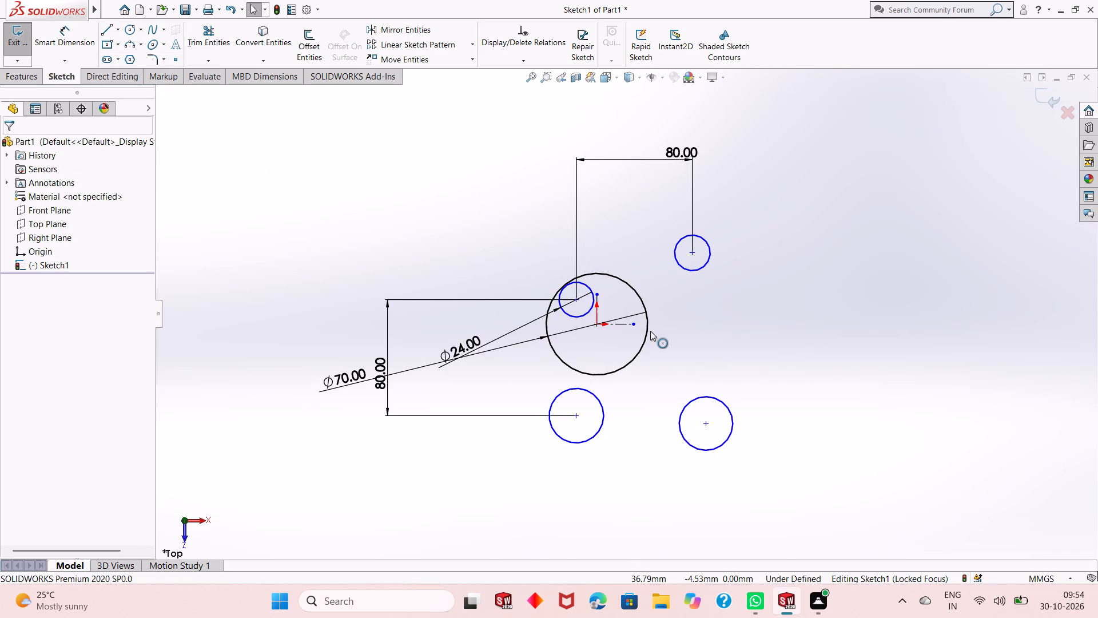
pyautogui.press('Escape')
pyautogui.press('Escape')
# Make the centres of the two upper circles symmetric about the vertical centerline.
pyautogui.click(576, 299)
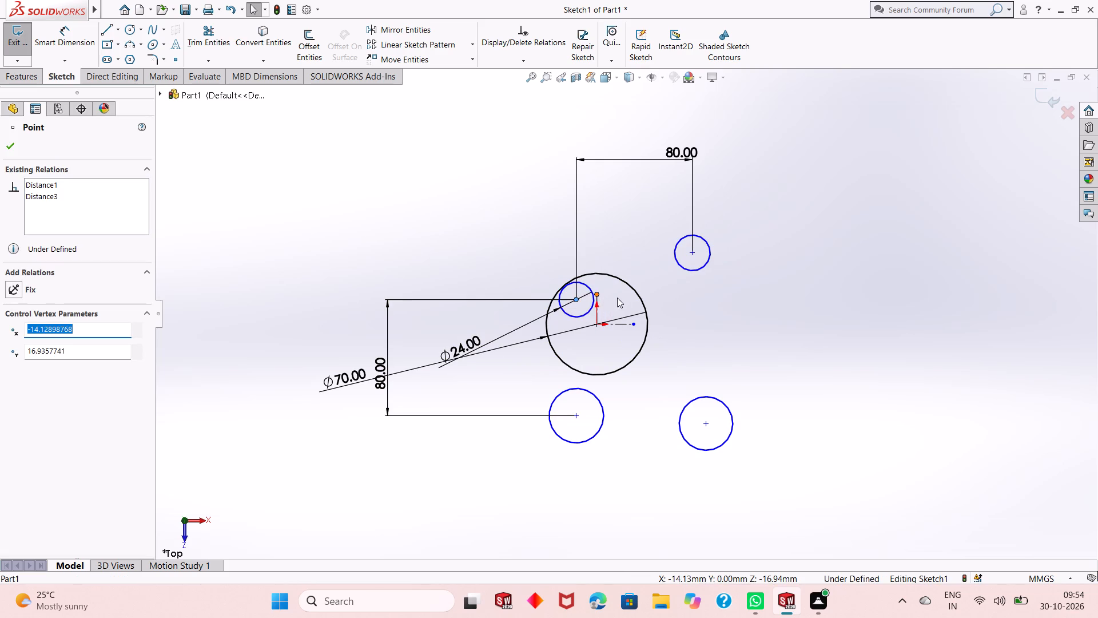
pyautogui.scroll(-4, 590, 309)
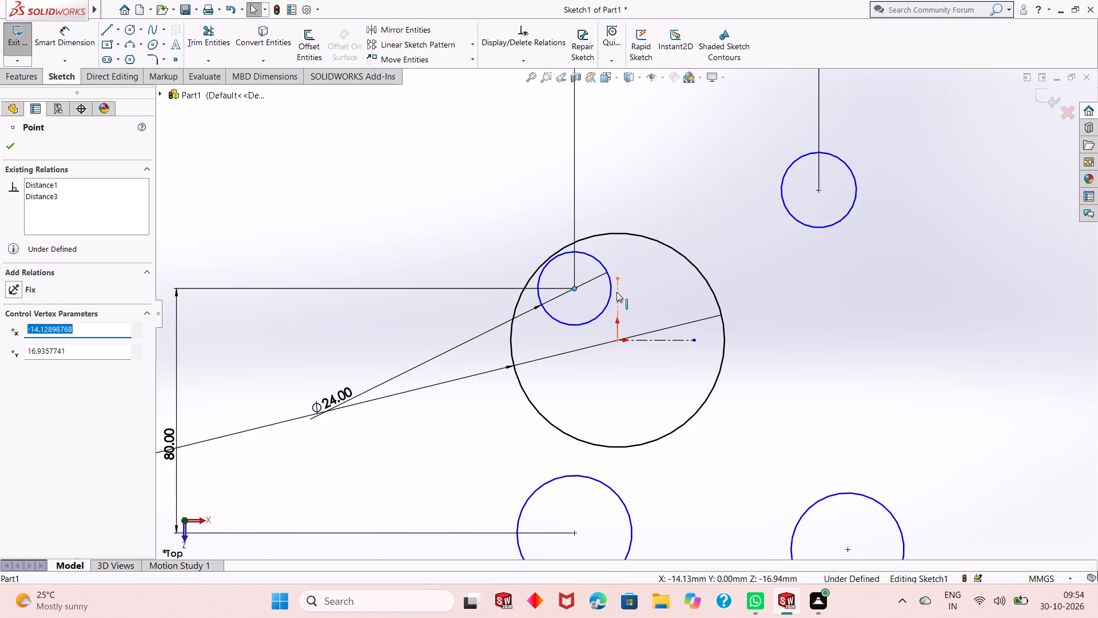
pyautogui.keyDown('ctrl'); pyautogui.click(616, 292); pyautogui.keyUp('ctrl')
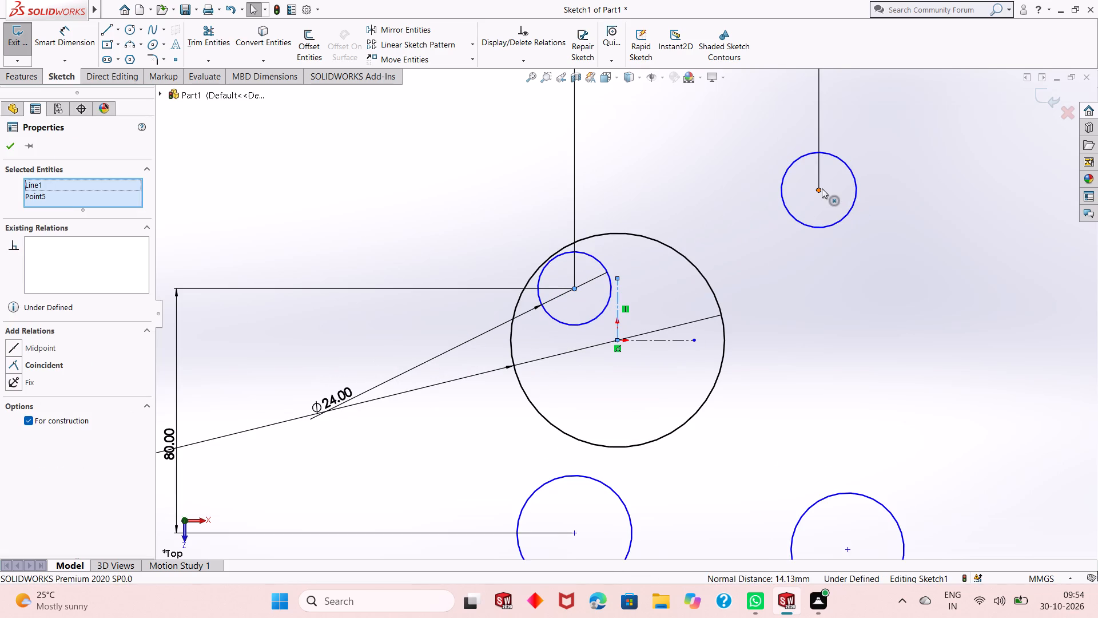
pyautogui.keyDown('ctrl'); pyautogui.click(822, 188); pyautogui.keyUp('ctrl')
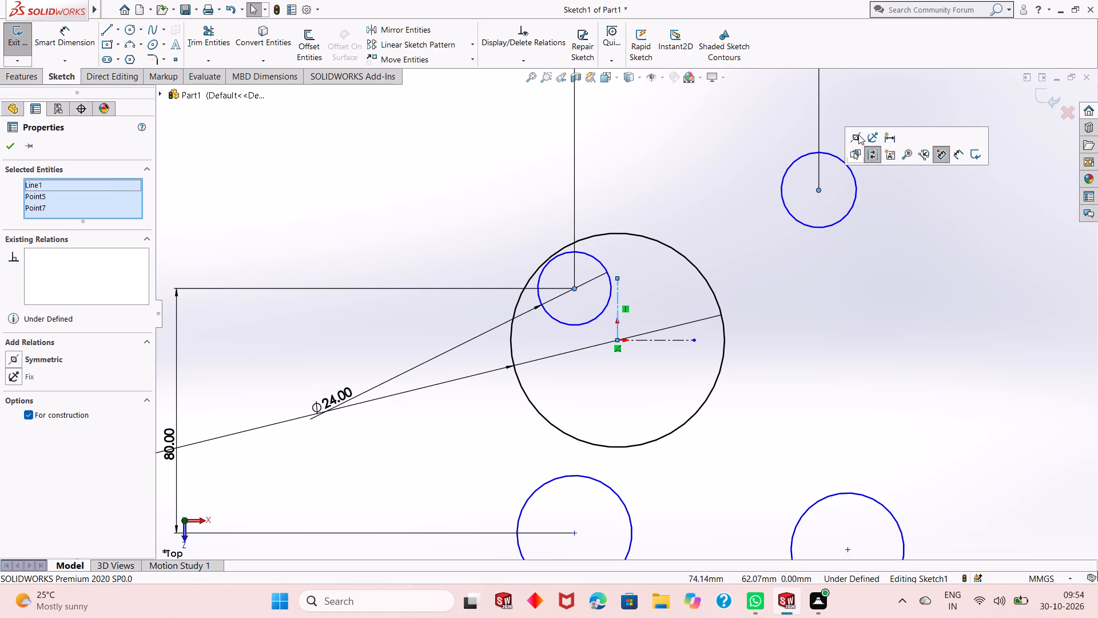
pyautogui.click(858, 134)
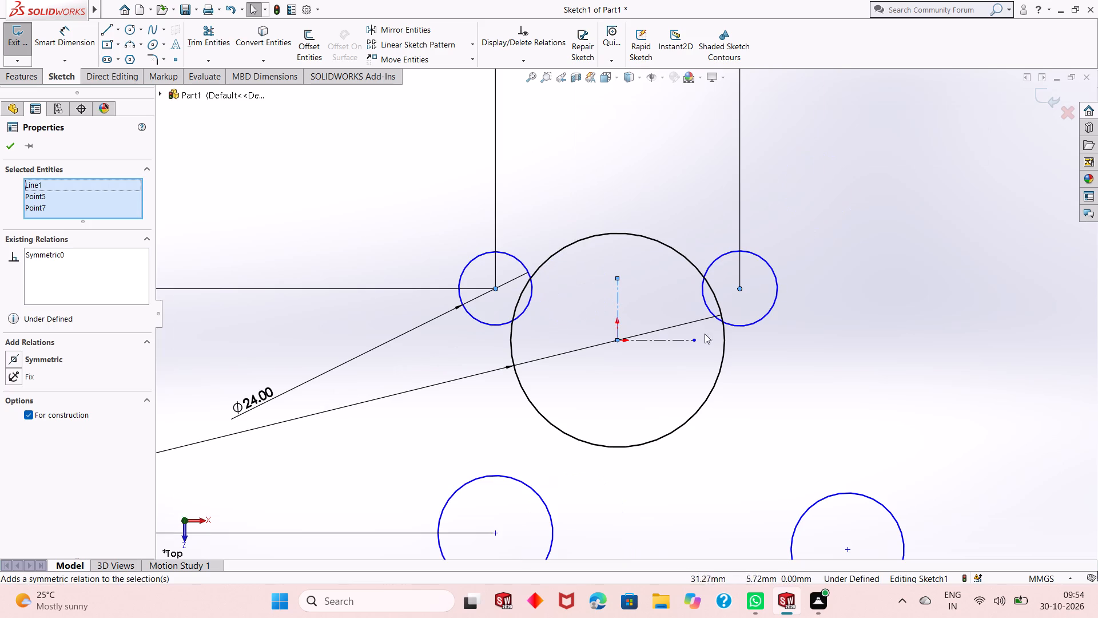
# Make the centres of the upper-left and lower-left circles symmetric about the horizontal centerline.
pyautogui.click(665, 340)
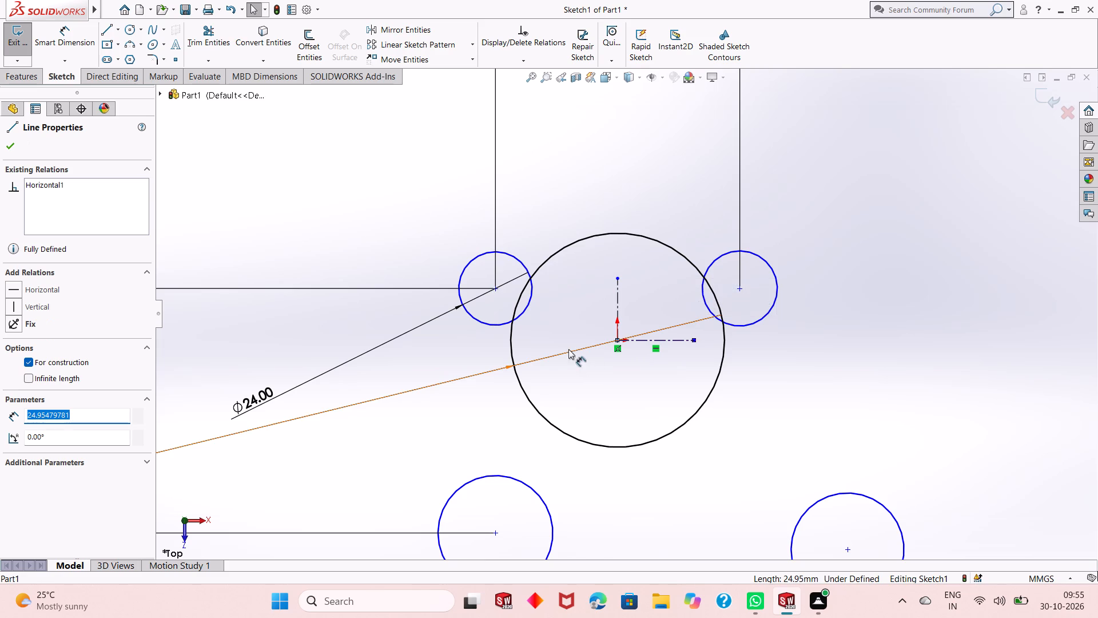
pyautogui.keyDown('ctrl'); pyautogui.click(492, 291); pyautogui.keyUp('ctrl')
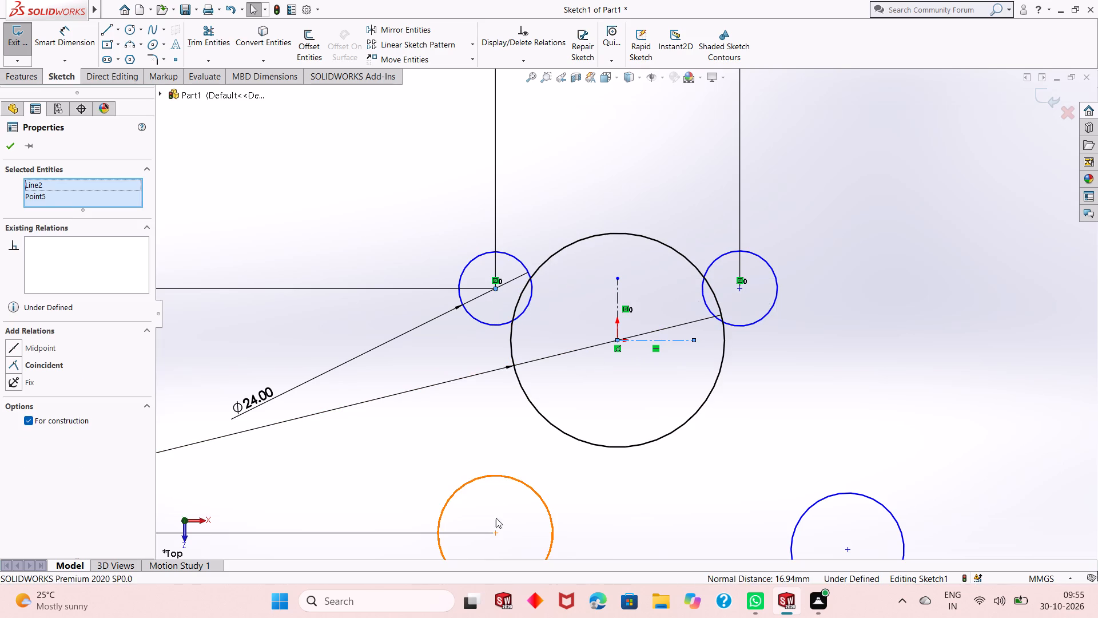
pyautogui.keyDown('ctrl'); pyautogui.click(495, 536); pyautogui.keyUp('ctrl')
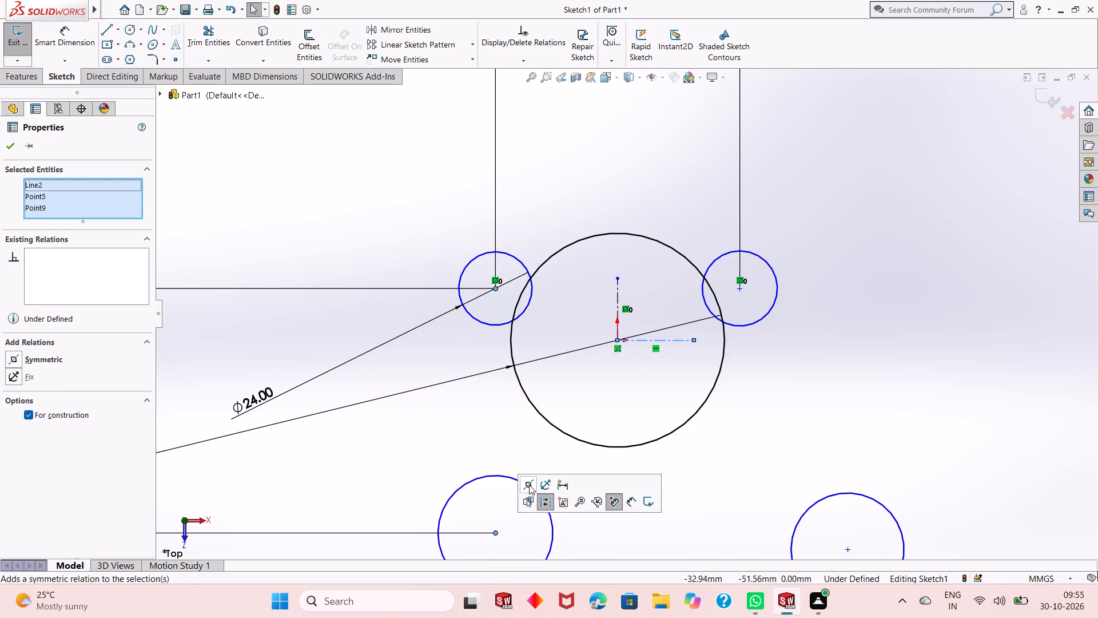
pyautogui.click(528, 485)
pyautogui.scroll(-1, 442, 488)
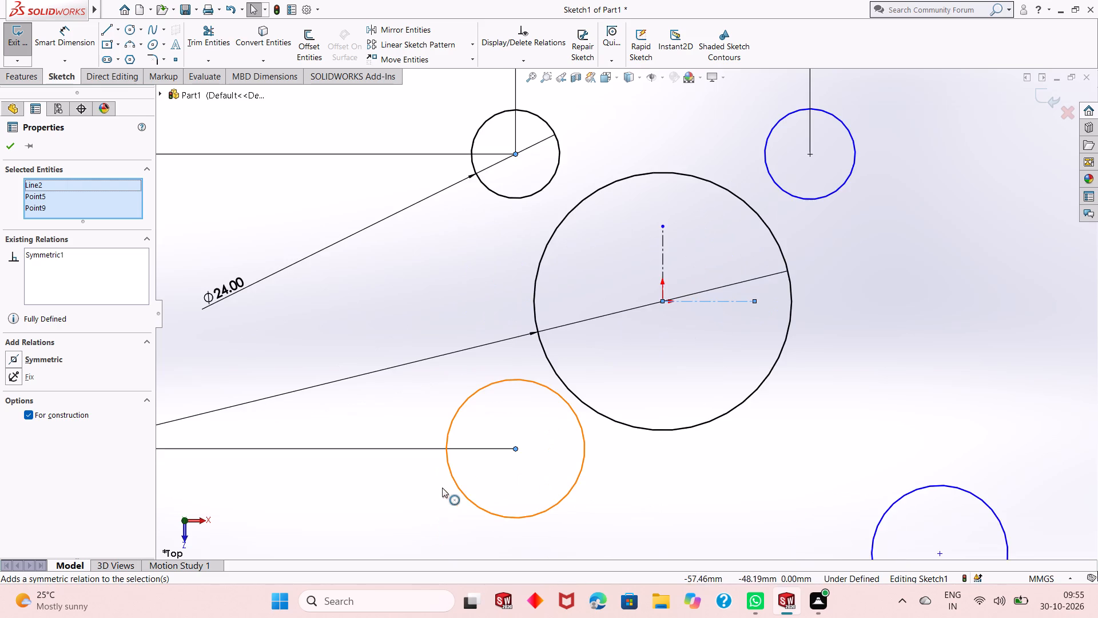
pyautogui.scroll(4, 445, 486)
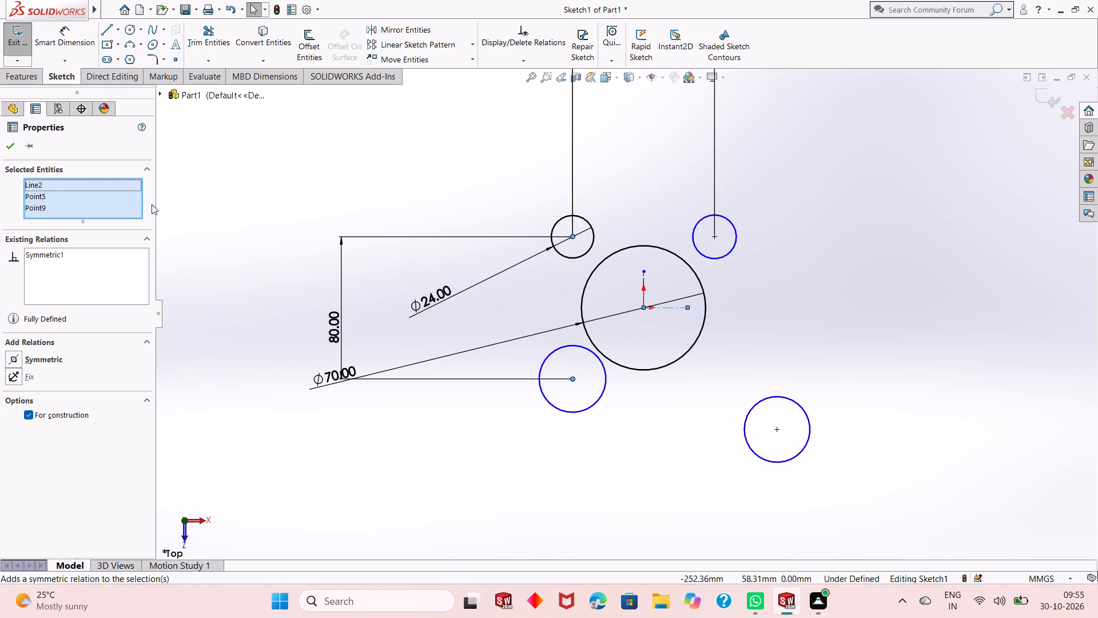
# Make the four outer circles equal in size with an Equal relation.
pyautogui.click(11, 147)
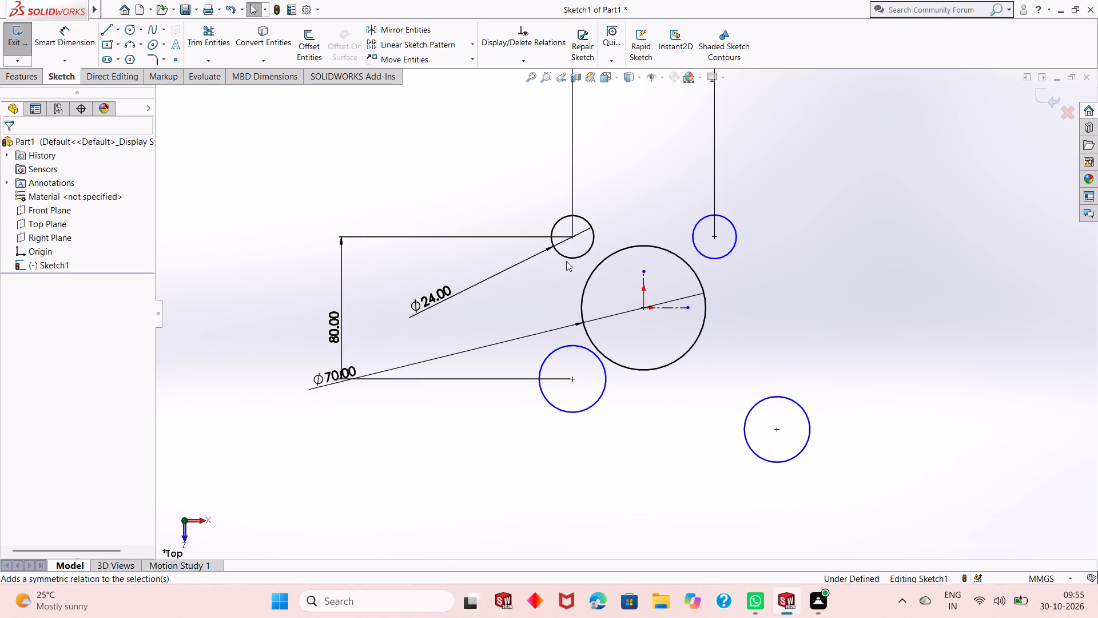
pyautogui.click(571, 260)
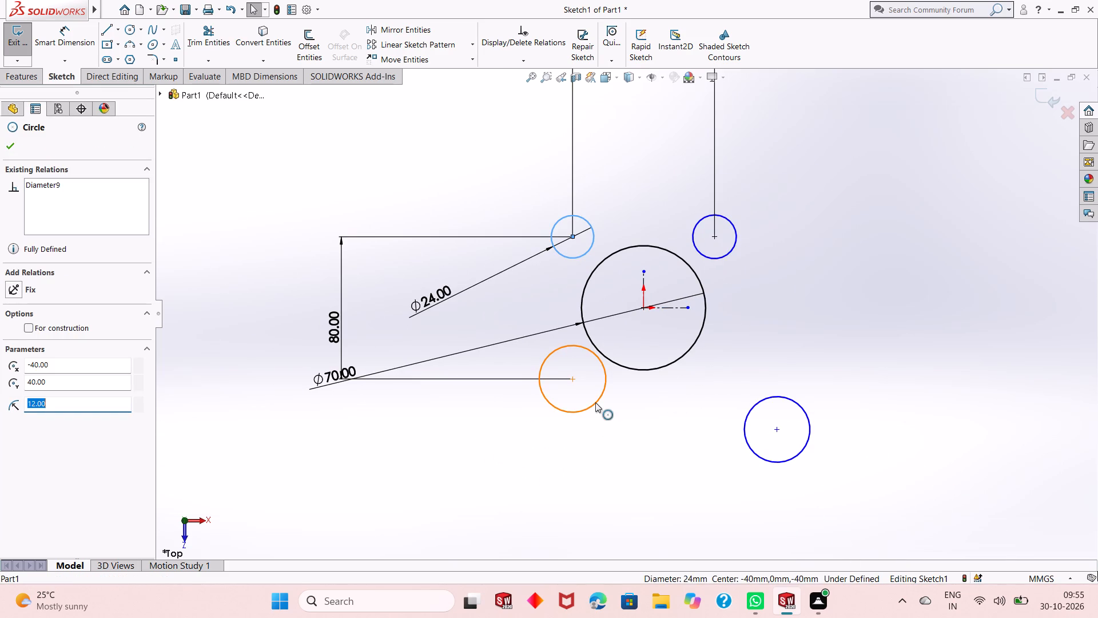
pyautogui.keyDown('ctrl'); pyautogui.click(594, 401); pyautogui.keyUp('ctrl')
pyautogui.keyDown('ctrl'); pyautogui.click(713, 261); pyautogui.keyUp('ctrl')
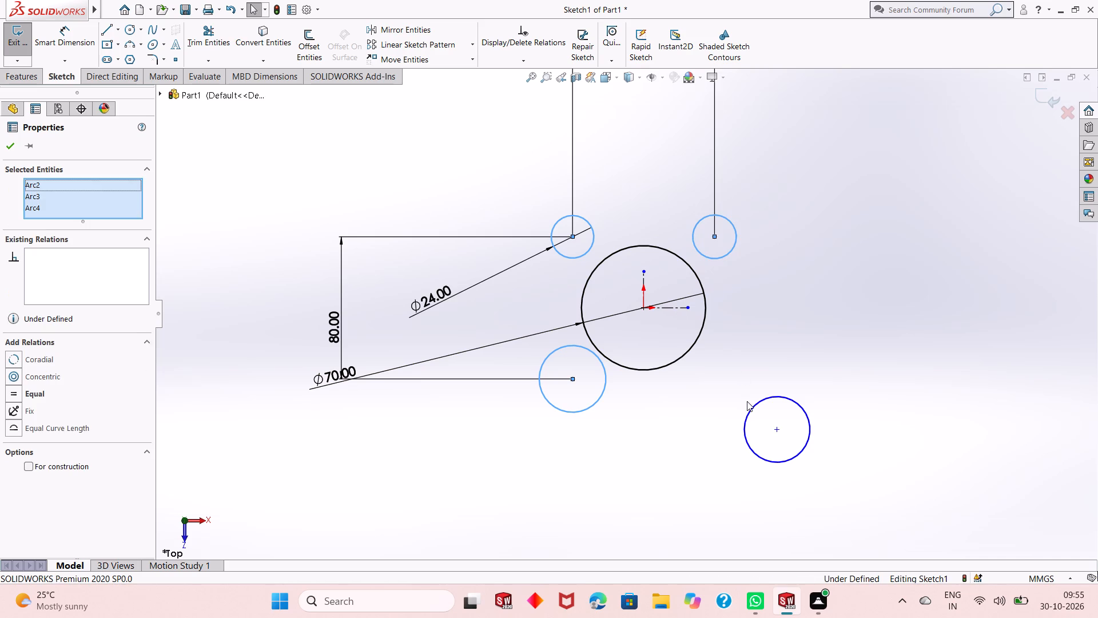
pyautogui.keyDown('ctrl'); pyautogui.click(750, 413); pyautogui.keyUp('ctrl')
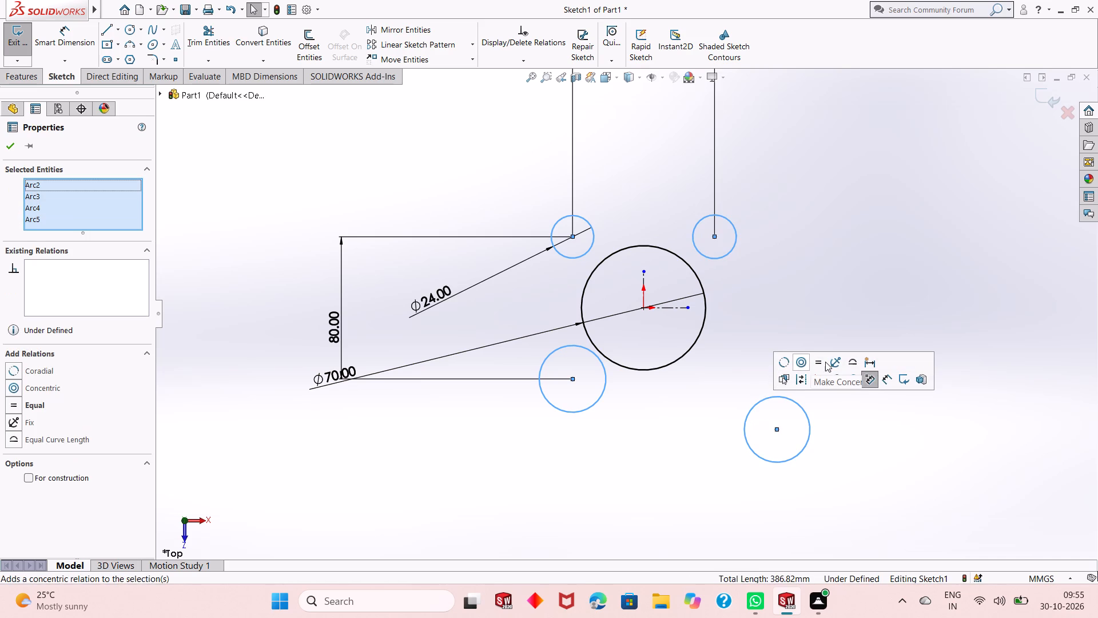
pyautogui.click(825, 362)
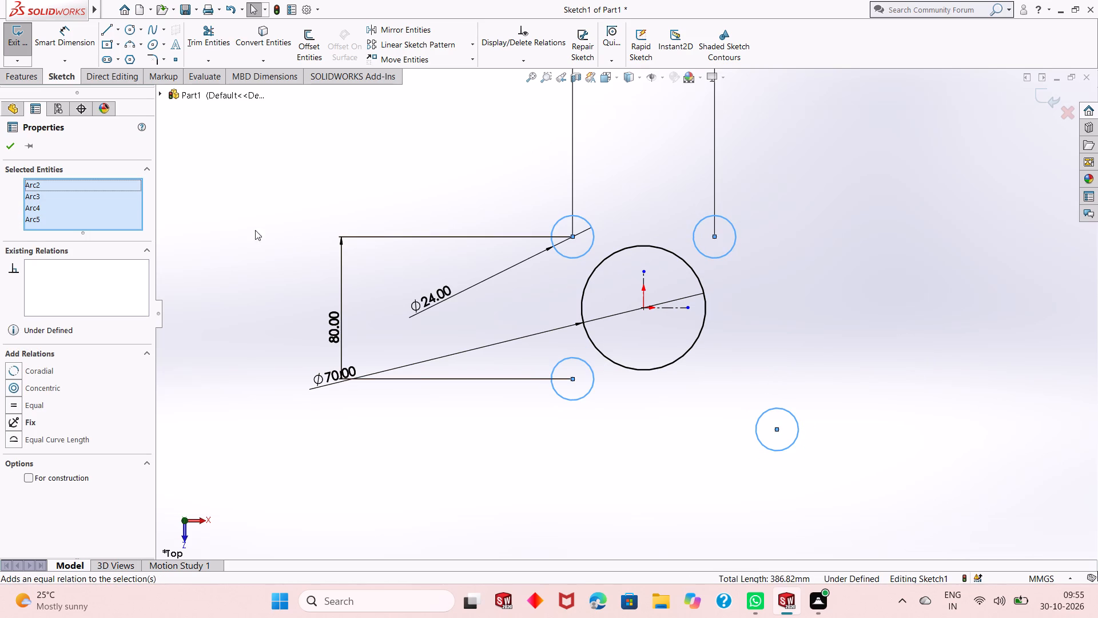
pyautogui.click(6, 149)
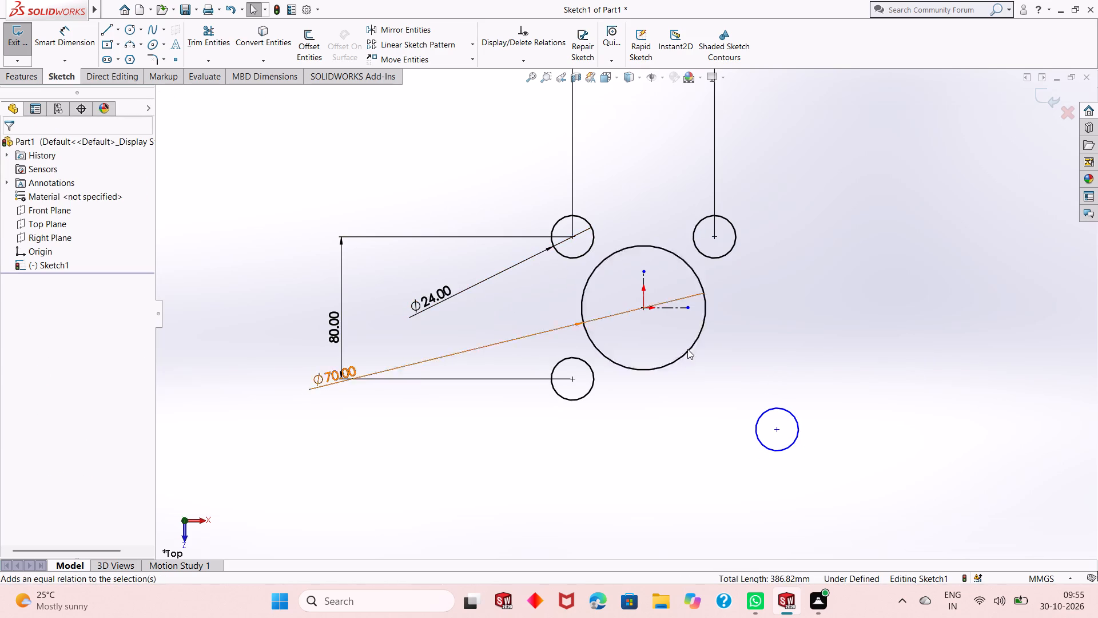
# Align the lower-right circle's centre vertically with the upper-right circle's centre.
pyautogui.click(776, 430)
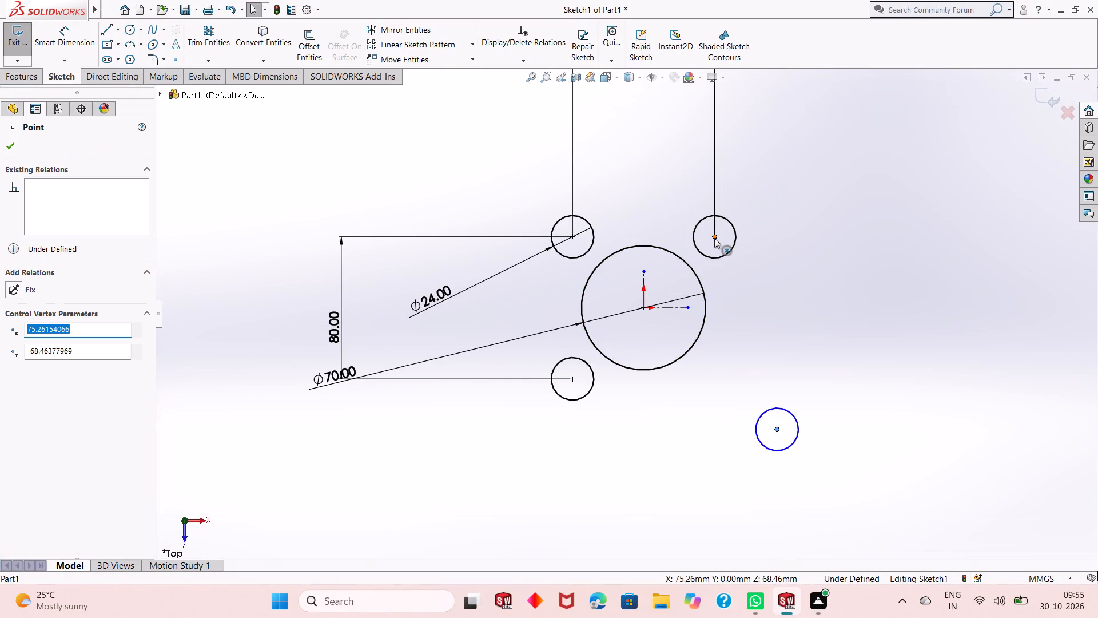
pyautogui.keyDown('ctrl'); pyautogui.click(714, 238); pyautogui.keyUp('ctrl')
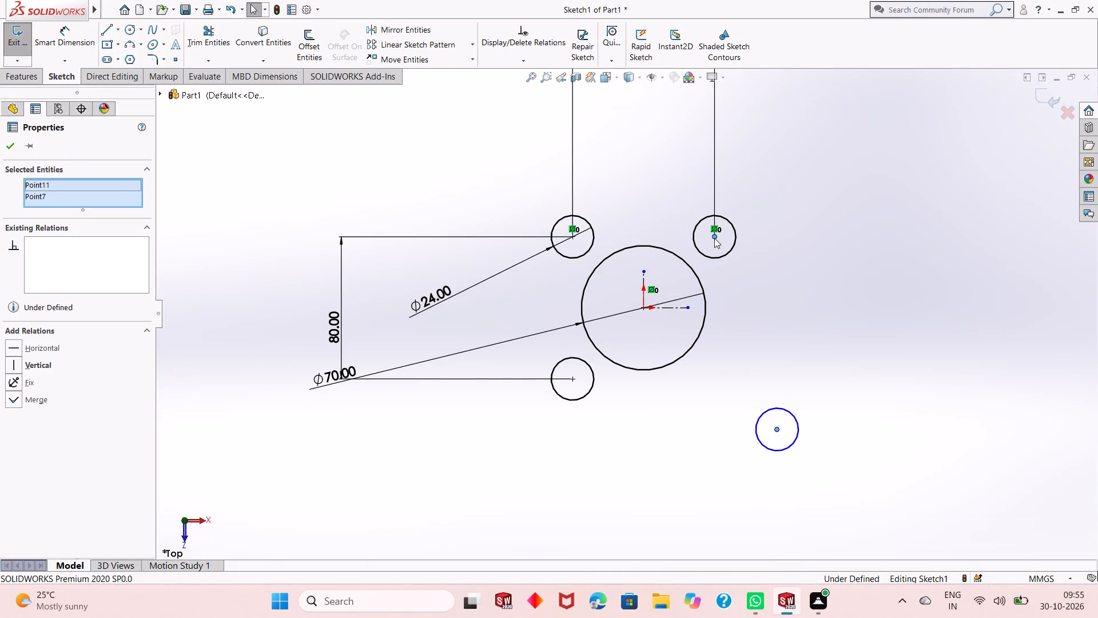
pyautogui.click(767, 192)
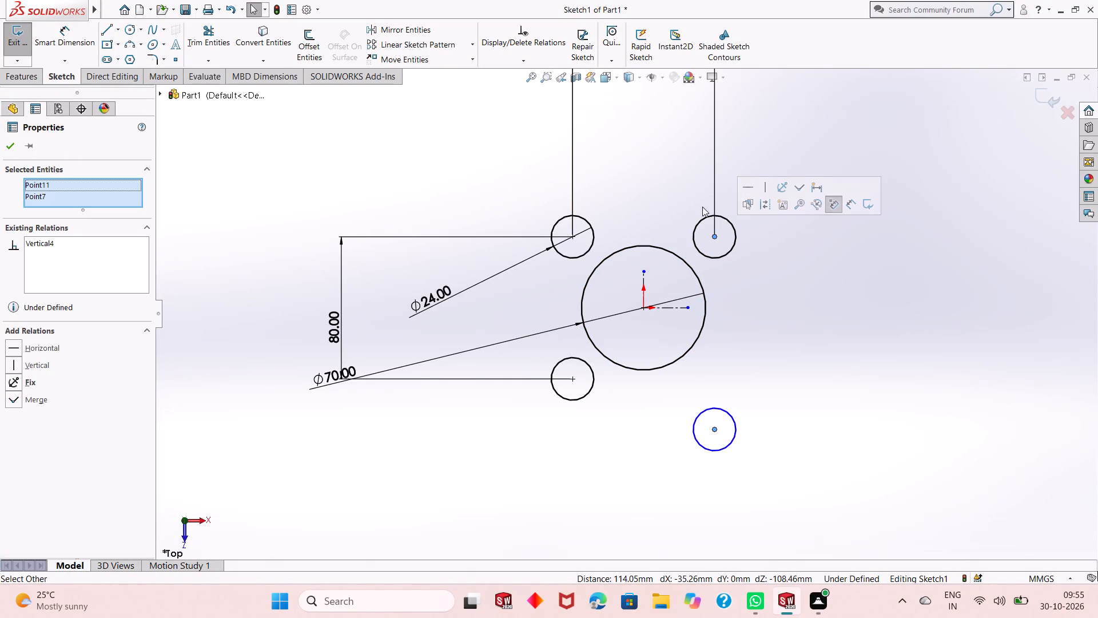
pyautogui.click(7, 148)
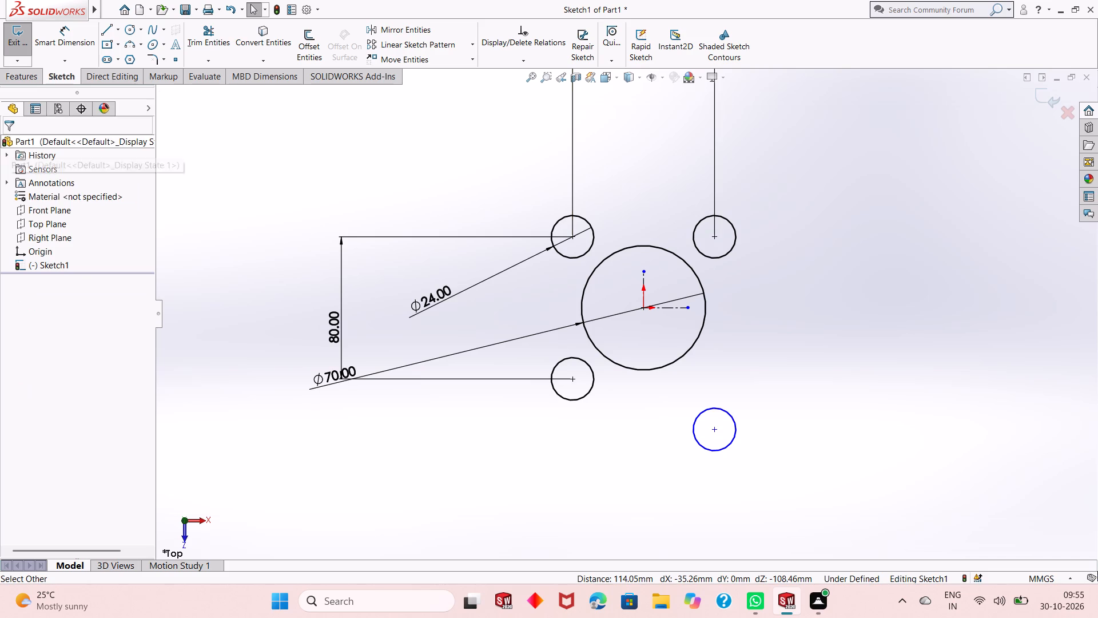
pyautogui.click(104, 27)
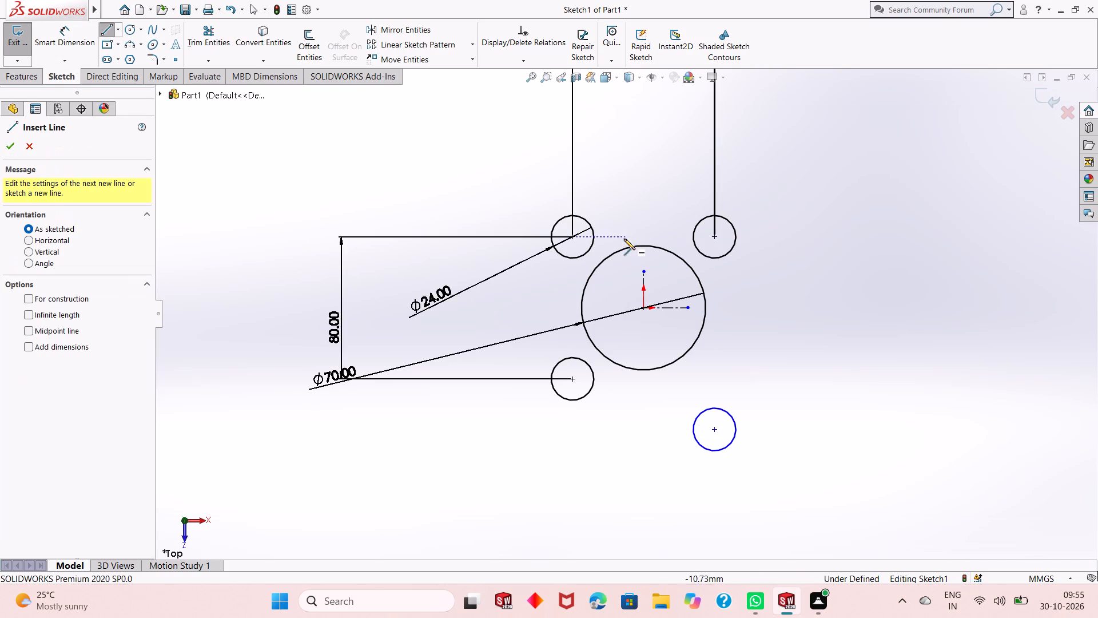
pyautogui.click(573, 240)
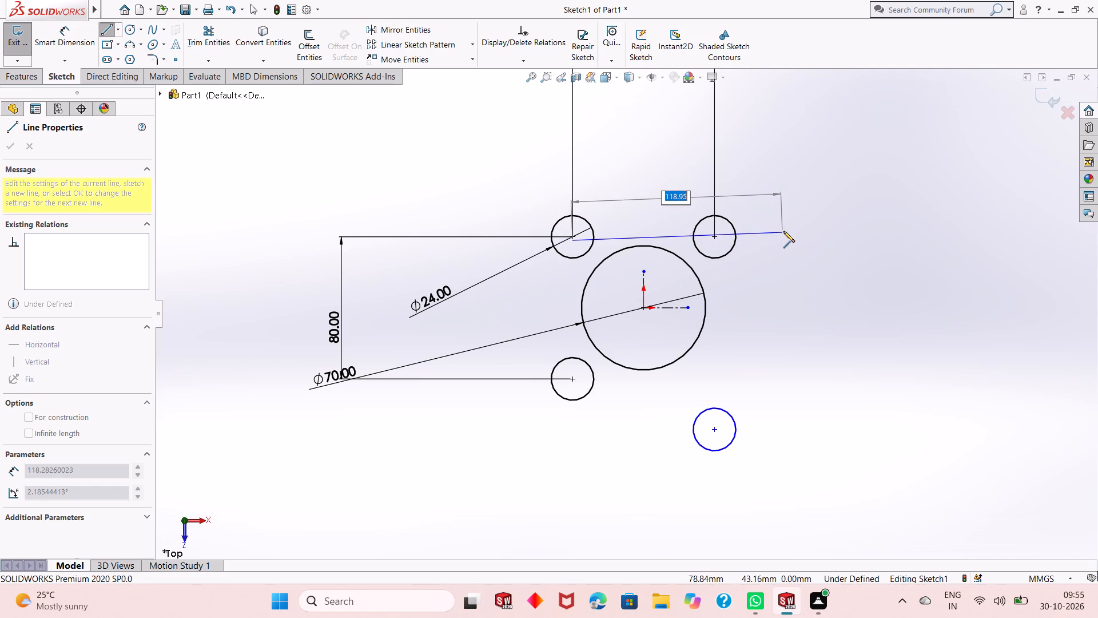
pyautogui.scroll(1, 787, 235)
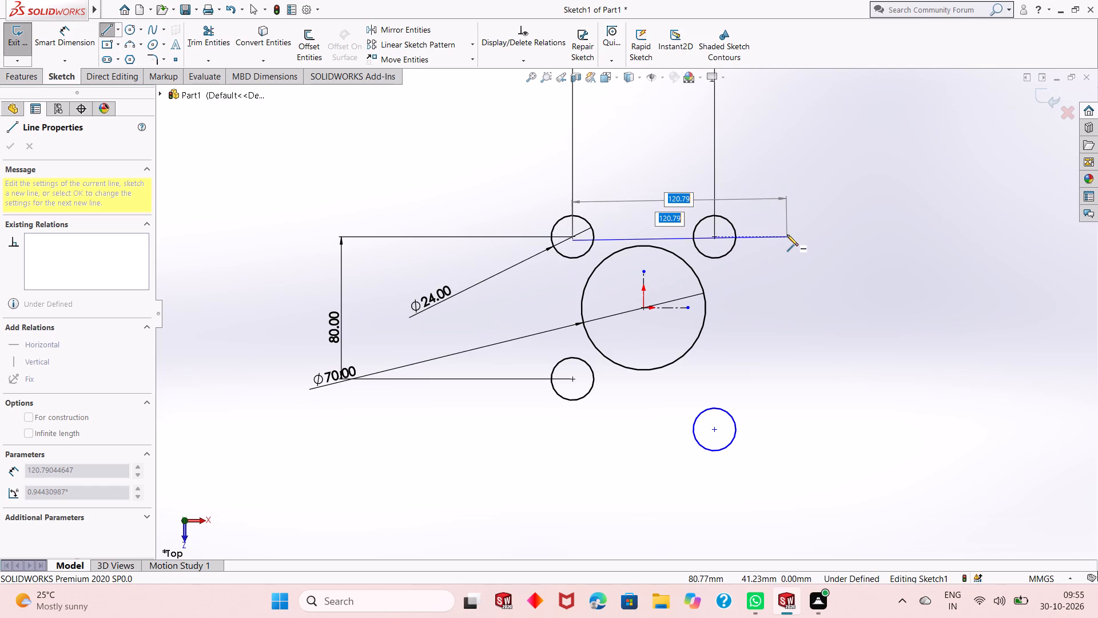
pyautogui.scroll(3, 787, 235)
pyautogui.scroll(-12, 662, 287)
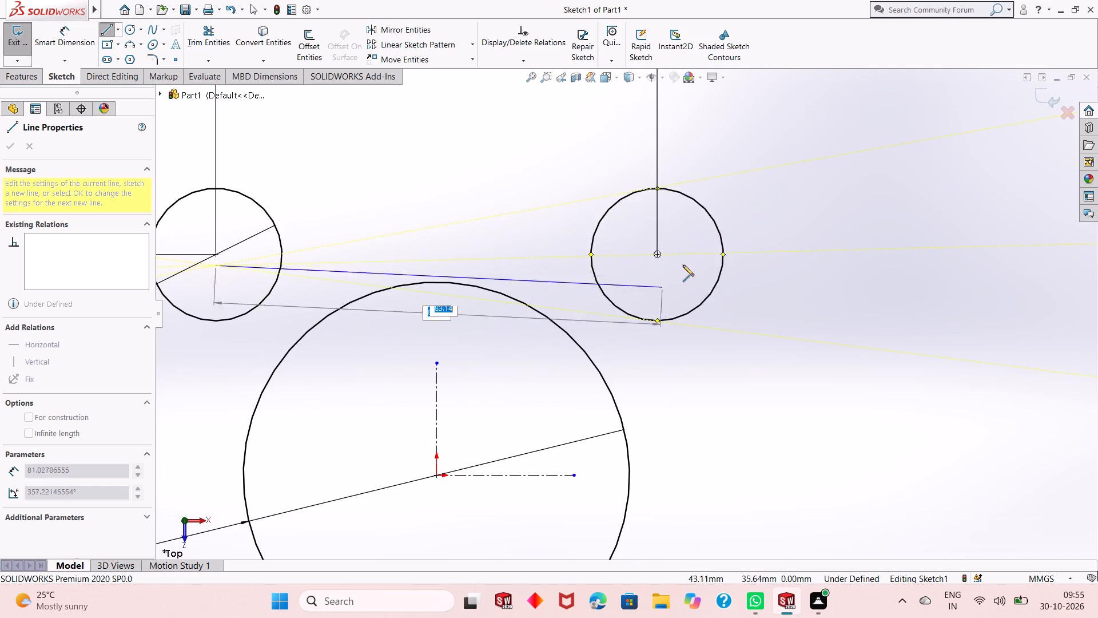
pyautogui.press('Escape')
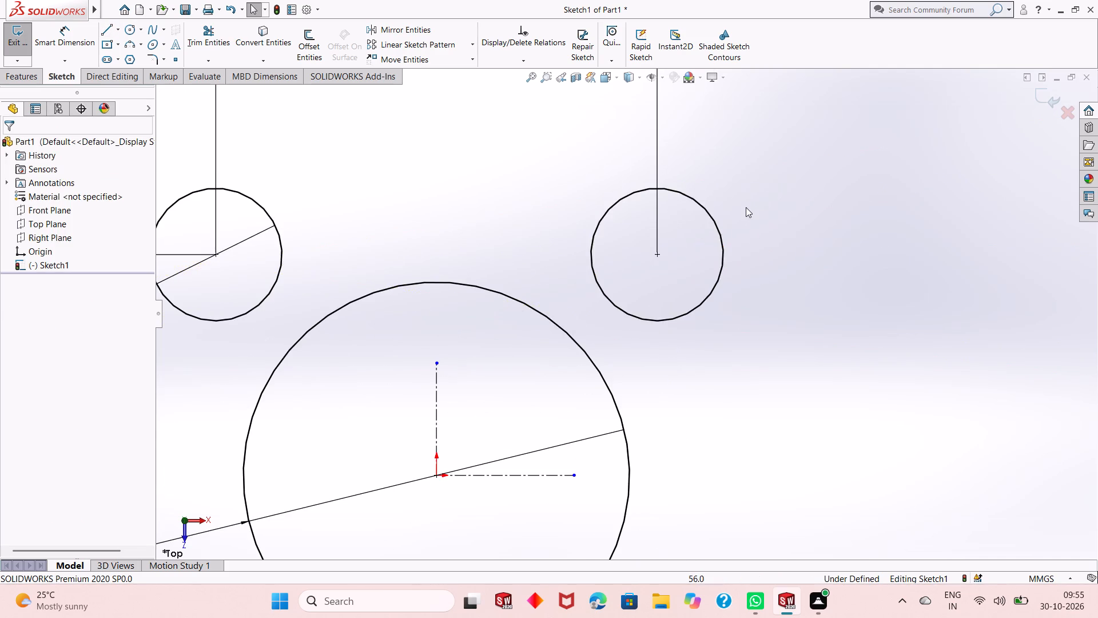
# Align the lower-right circle's centre horizontally with the lower-left circle's centre.
pyautogui.scroll(-2, 746, 207)
pyautogui.scroll(6, 732, 226)
pyautogui.scroll(2, 674, 387)
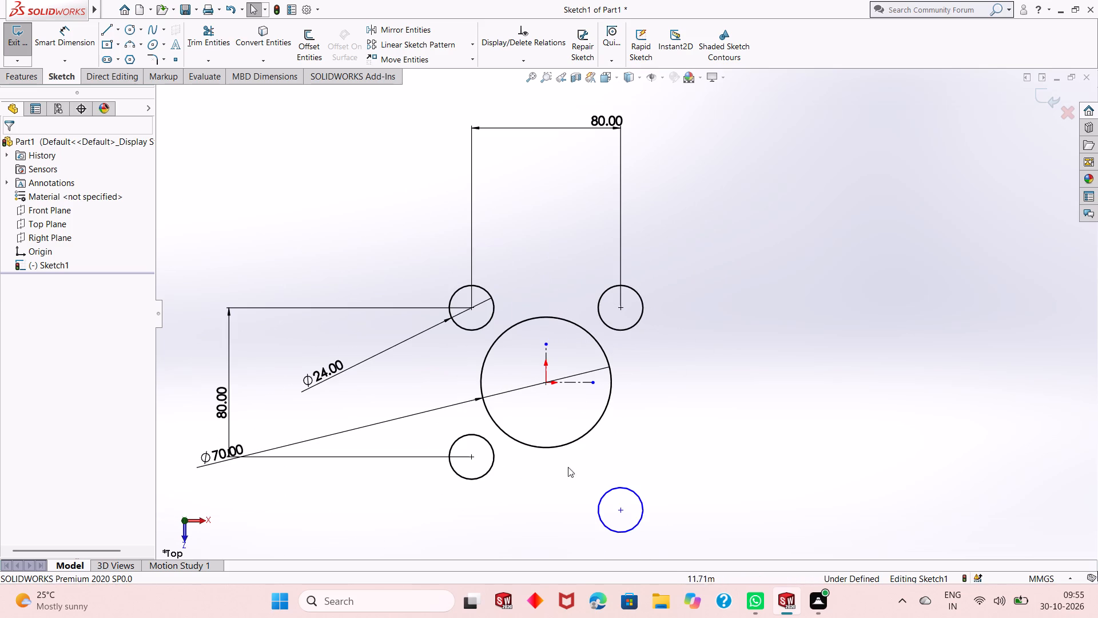
pyautogui.scroll(3, 761, 371)
pyautogui.scroll(-3, 556, 457)
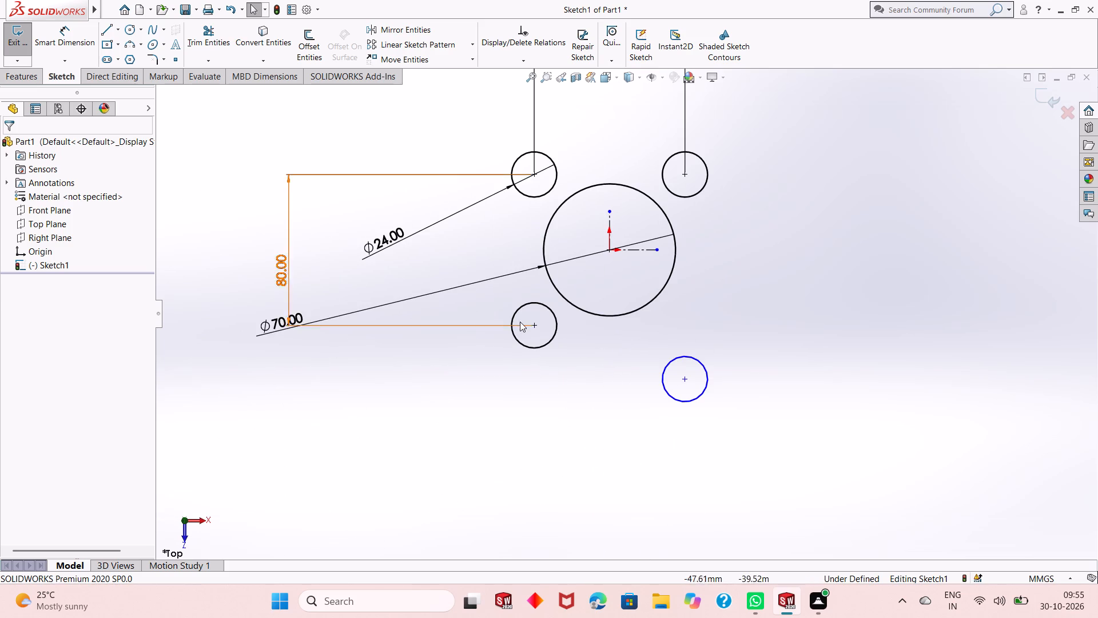
pyautogui.click(535, 323)
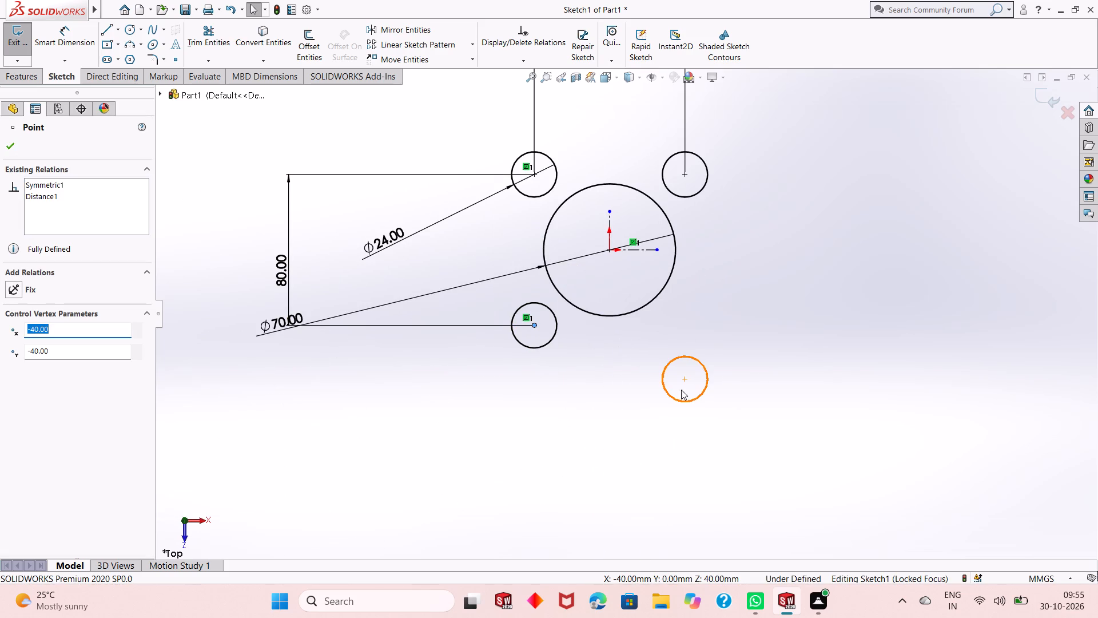
pyautogui.keyDown('ctrl'); pyautogui.click(685, 381); pyautogui.keyUp('ctrl')
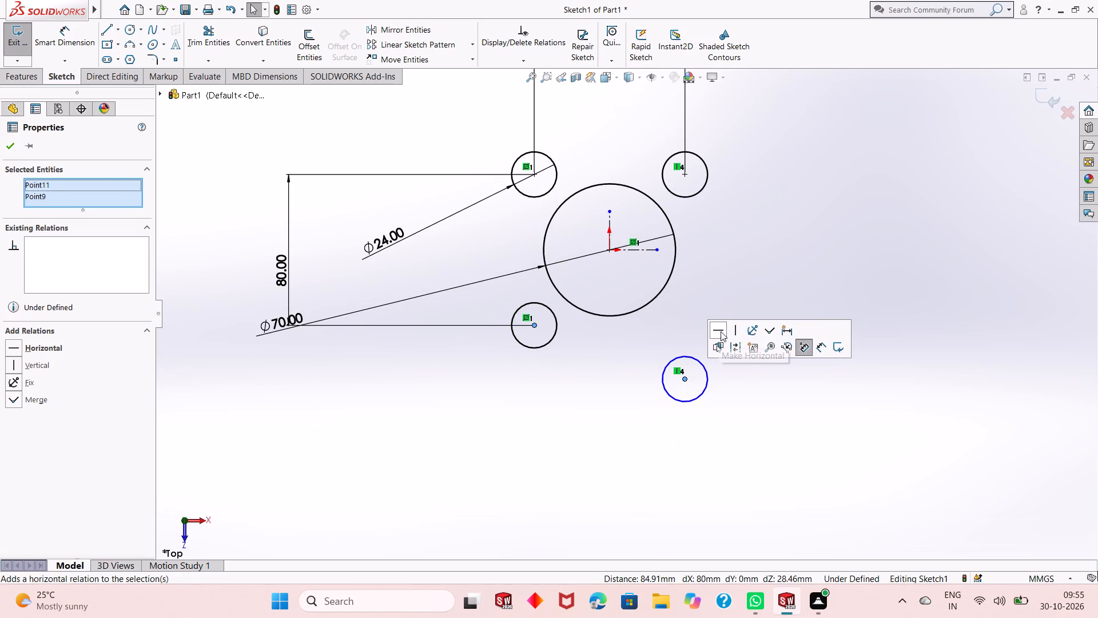
pyautogui.click(723, 329)
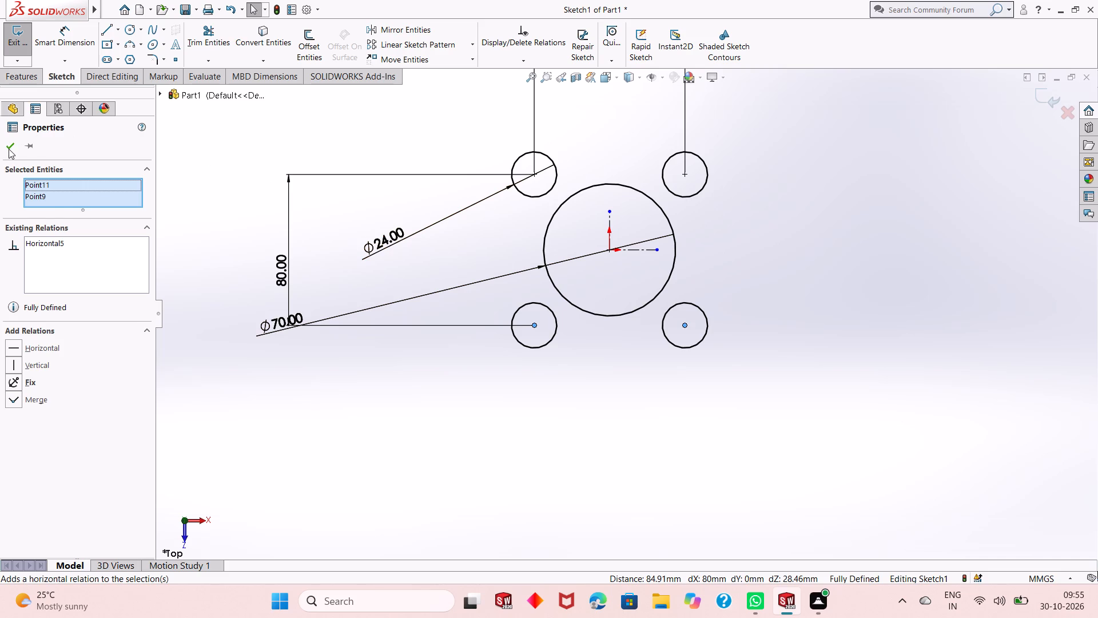
pyautogui.click(9, 149)
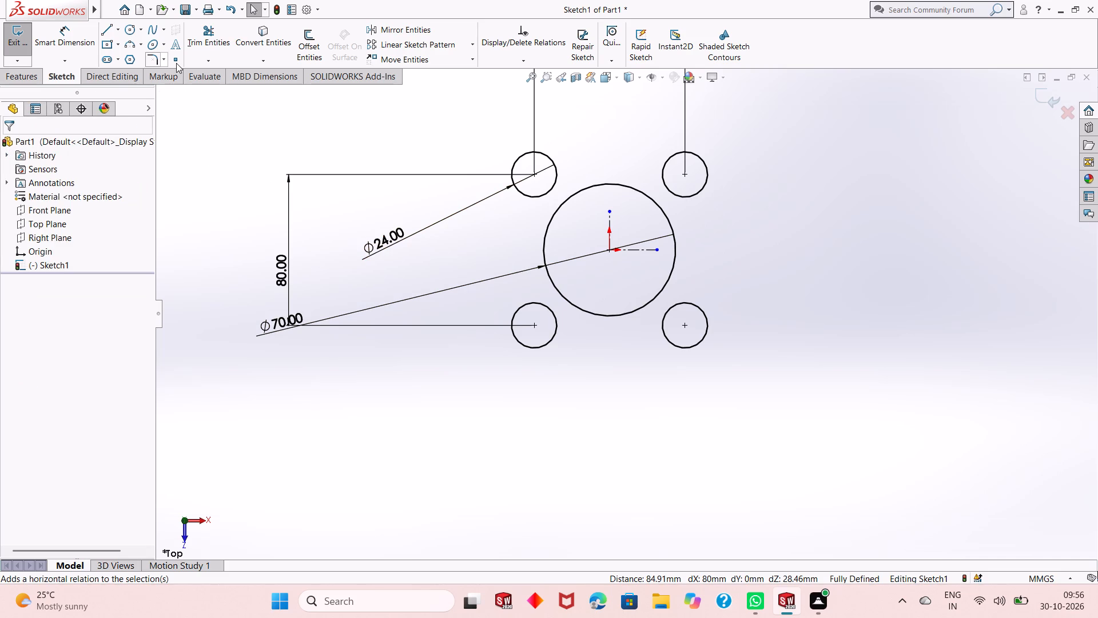
# Sketch an inward-bowing three-point arc of 75 mm radius between the outer edges of the upper-left and lower-left circles.
pyautogui.scroll(-2, 535, 369)
pyautogui.scroll(2, 489, 413)
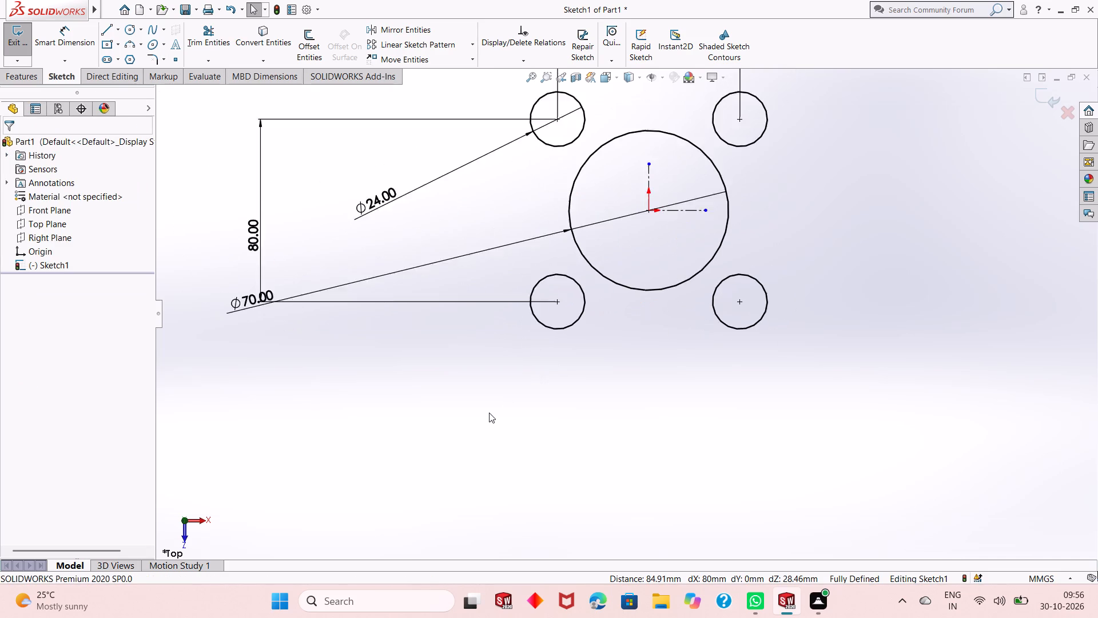
pyautogui.scroll(2, 489, 413)
pyautogui.scroll(-1, 643, 159)
pyautogui.scroll(-2, 715, 273)
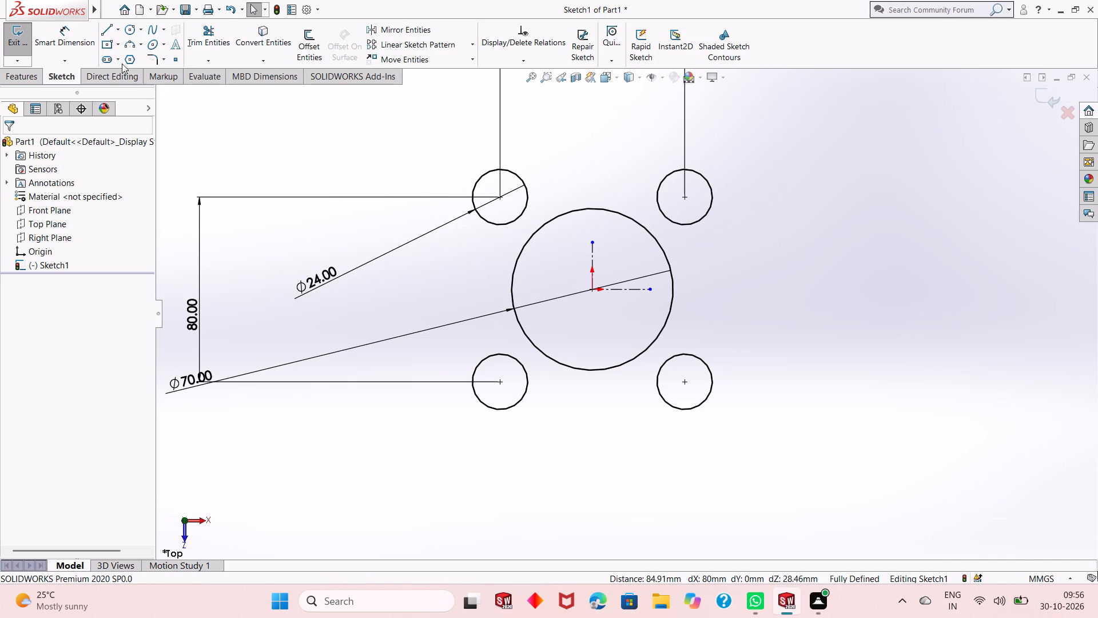
pyautogui.click(125, 48)
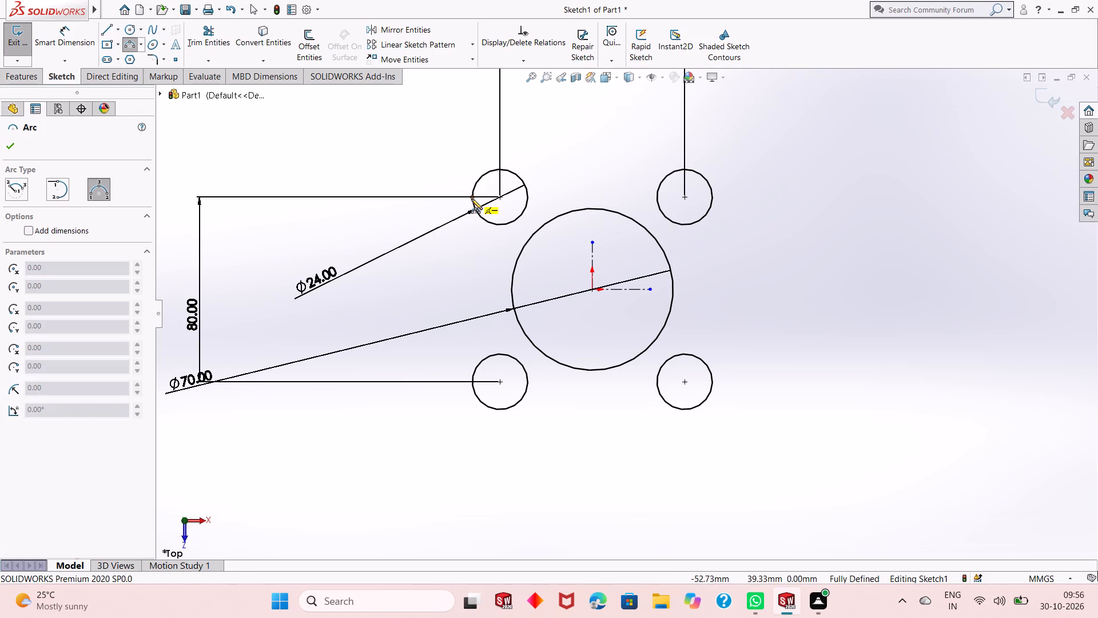
pyautogui.click(472, 207)
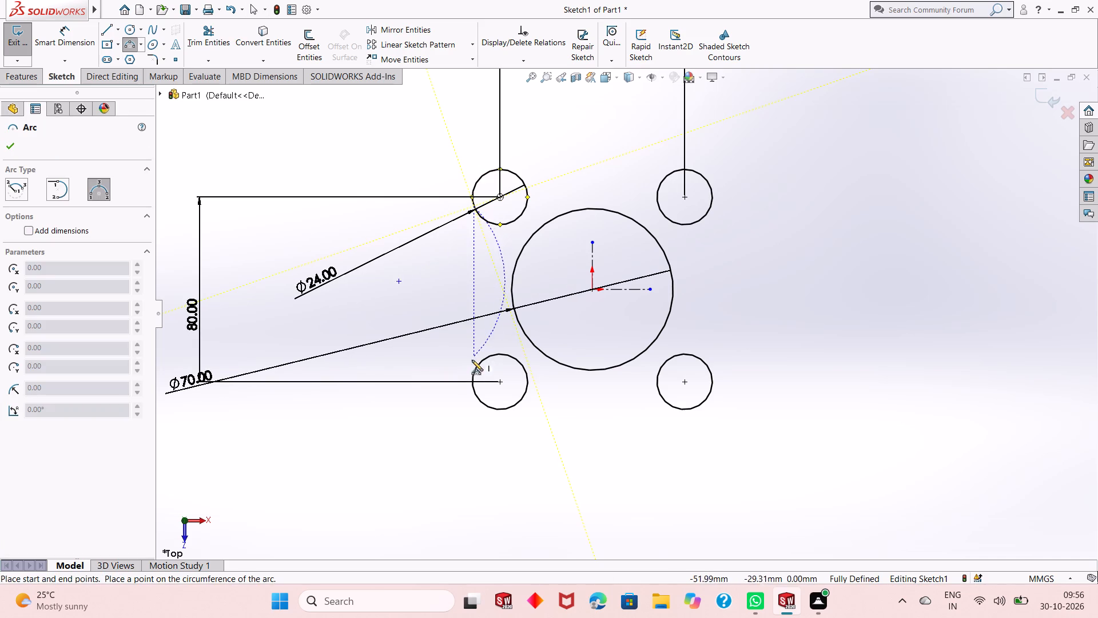
pyautogui.click(472, 371)
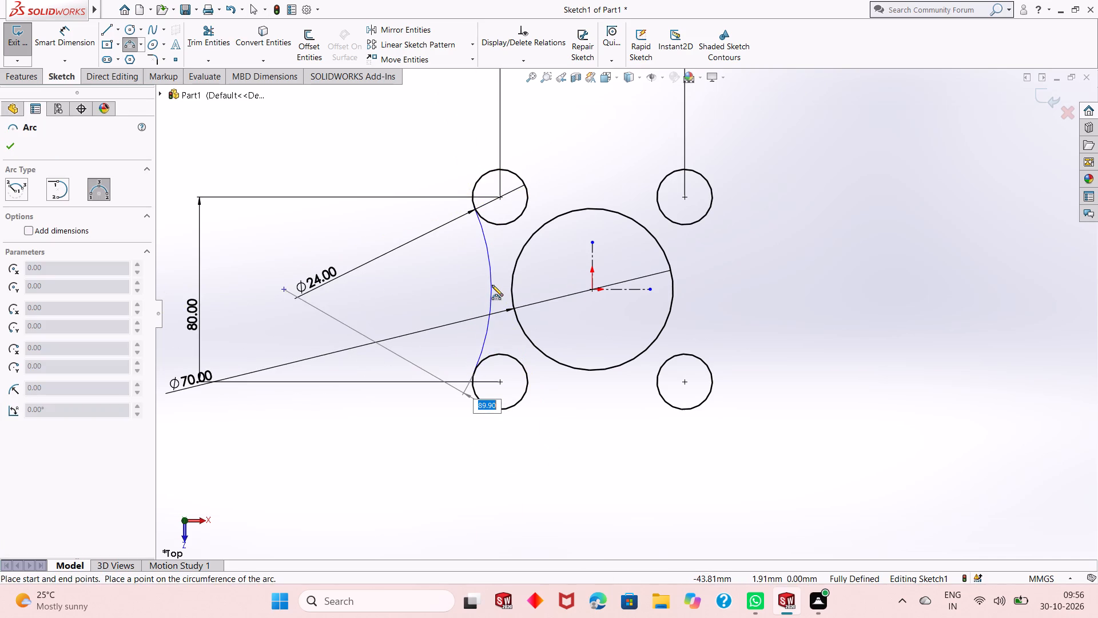
pyautogui.write('75')
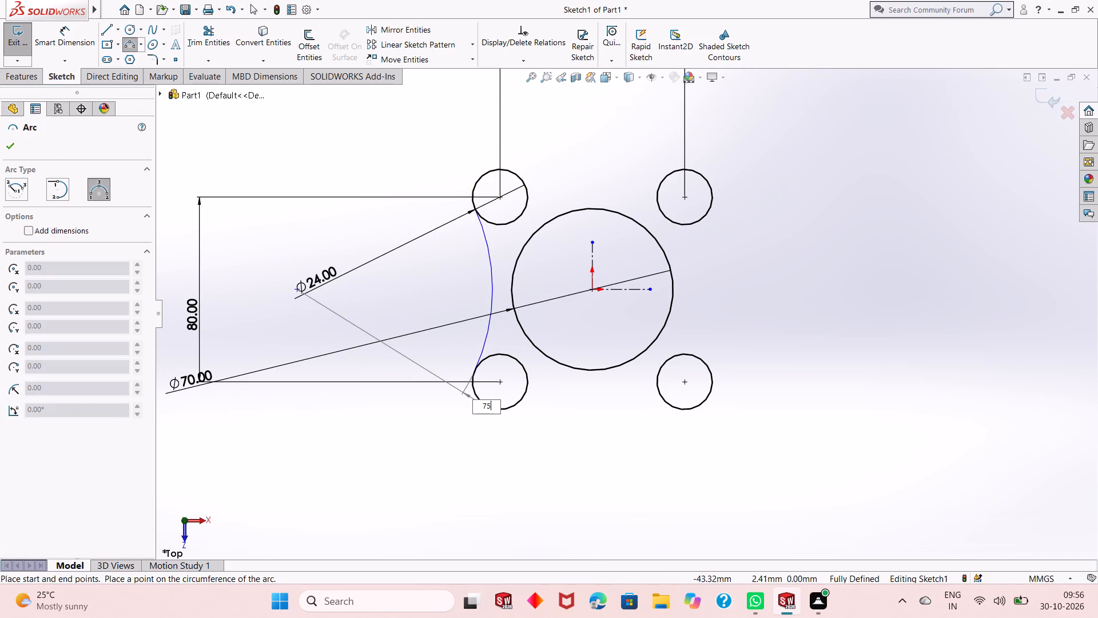
pyautogui.press('Return')
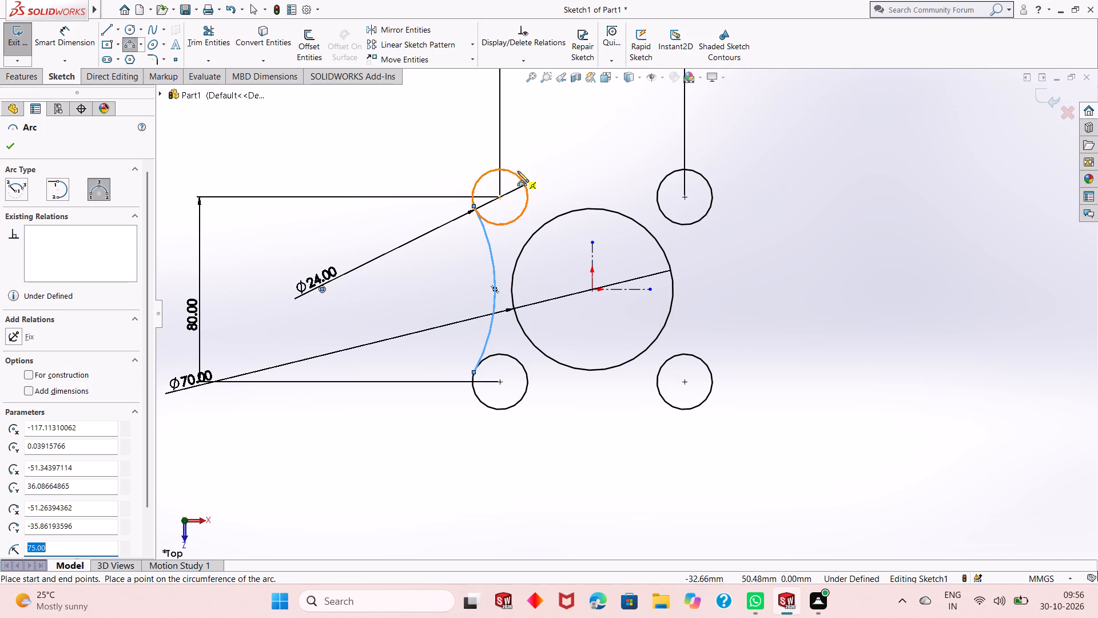
# Sketch an inward-bowing three-point arc of 75 mm radius between the upper edges of the two upper circles.
pyautogui.click(514, 172)
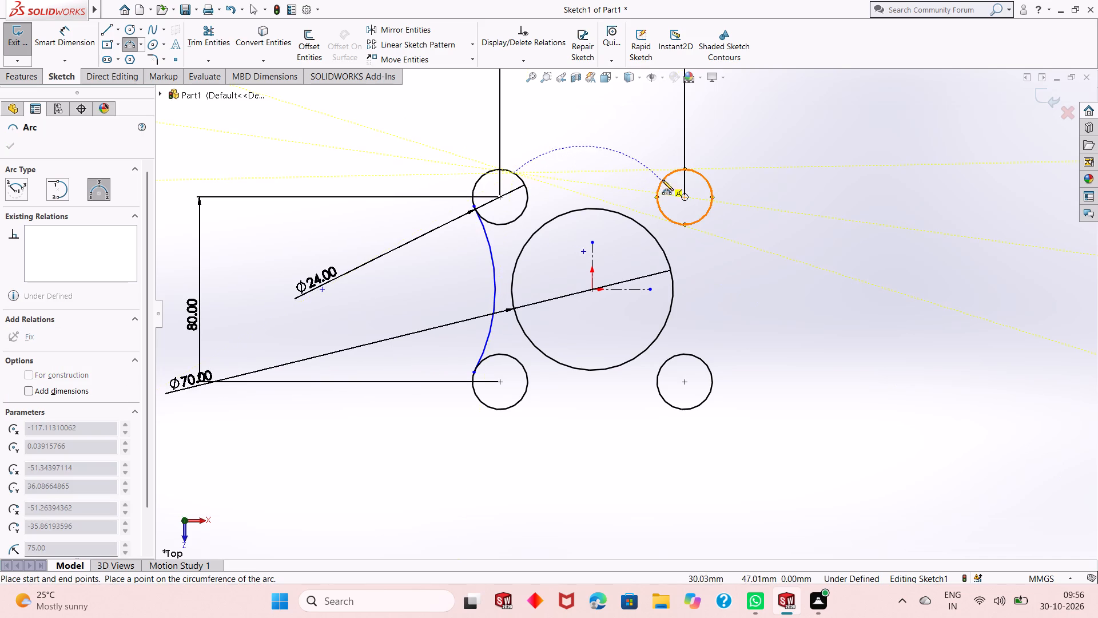
pyautogui.click(664, 178)
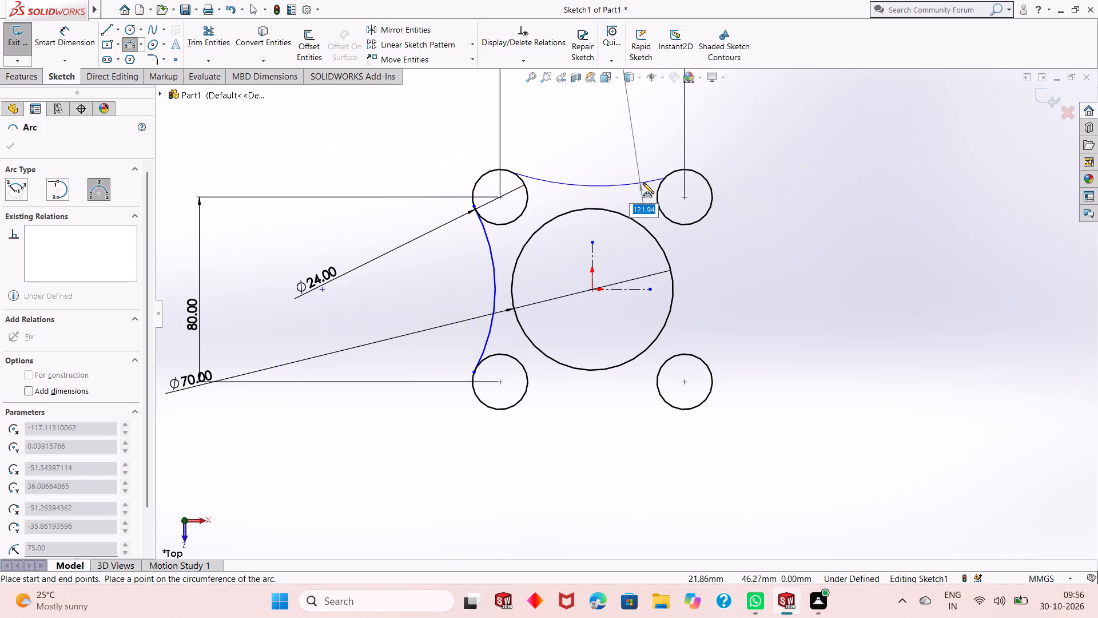
pyautogui.write('75')
pyautogui.press('Return')
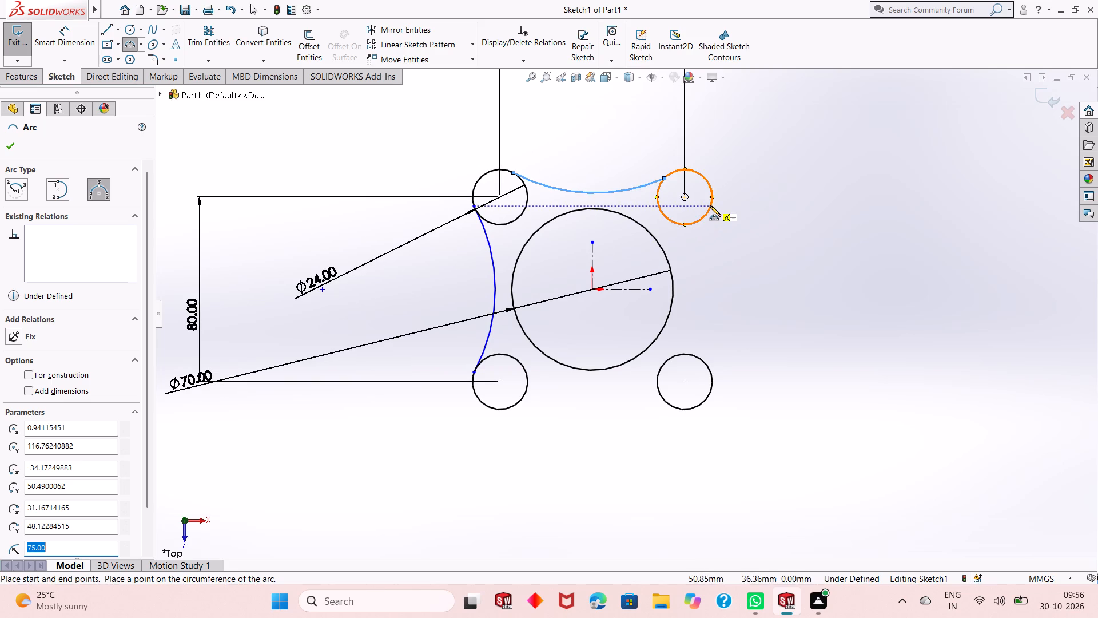
# Sketch an inward-bowing three-point arc of 75 mm radius between the outer edges of the upper-right and lower-right circles.
pyautogui.click(710, 205)
pyautogui.click(709, 368)
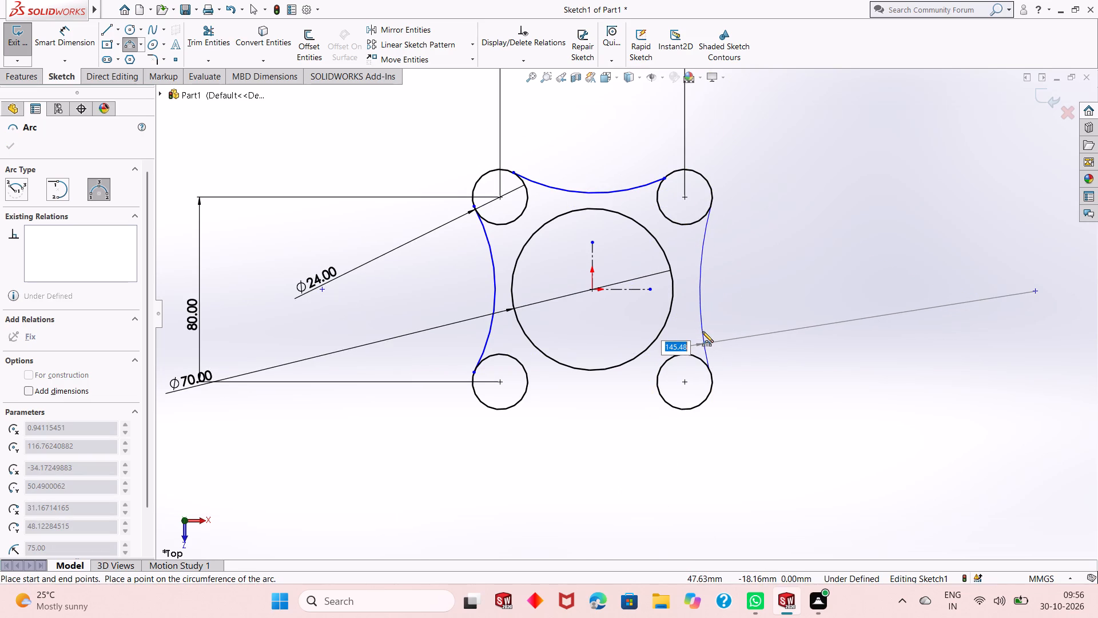
pyautogui.write('75')
pyautogui.press('Return')
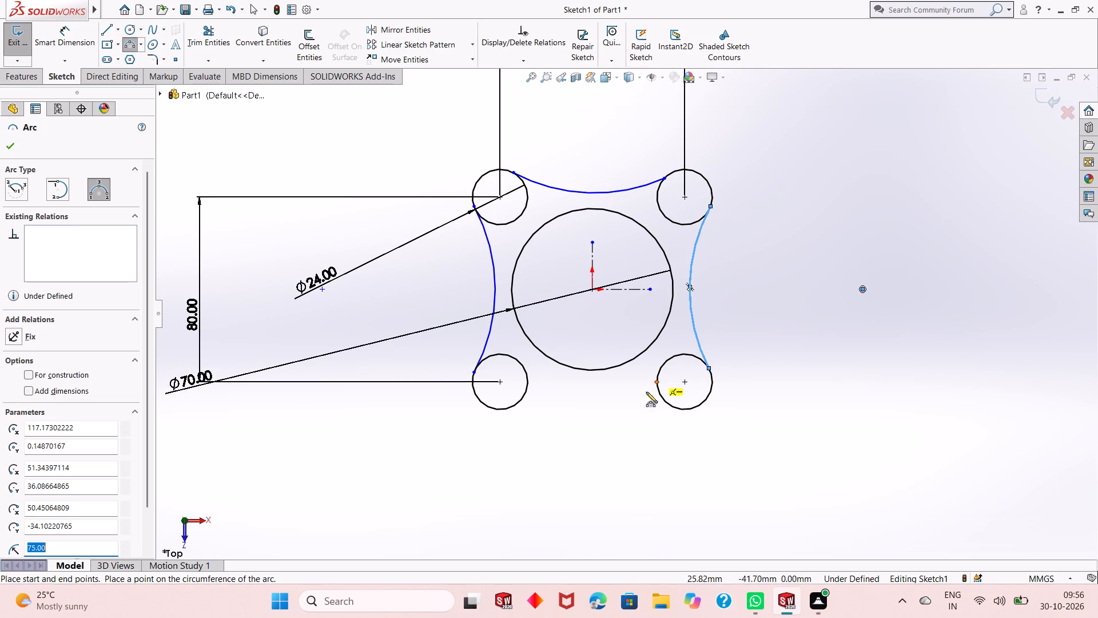
# Sketch an inward-bowing three-point arc of 75 mm radius between the lower edges of the two lower circles.
pyautogui.click(515, 403)
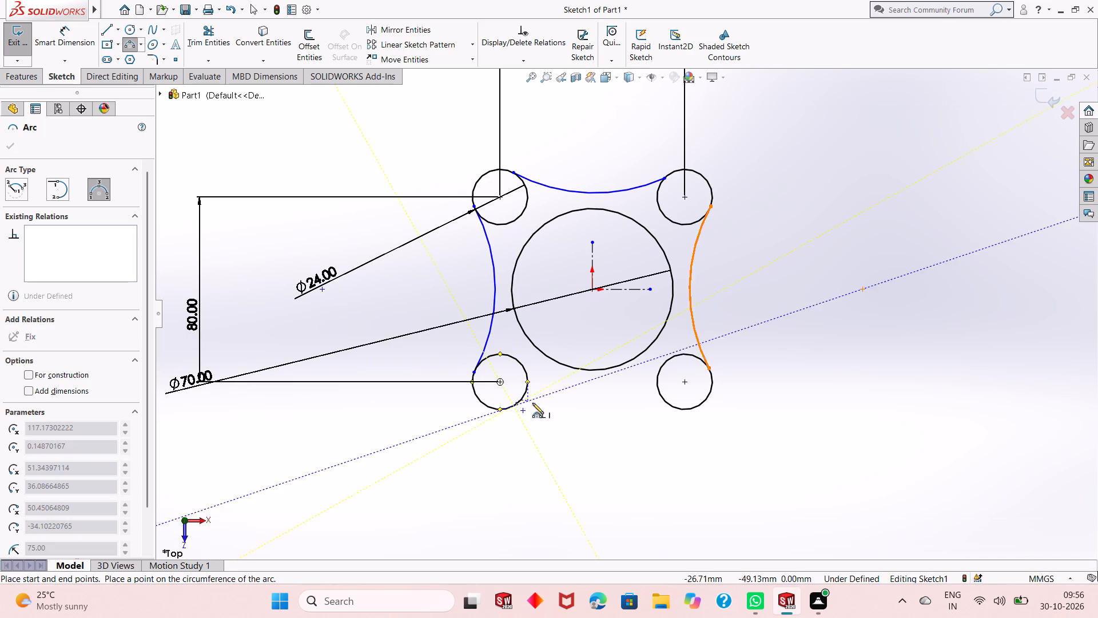
pyautogui.click(664, 399)
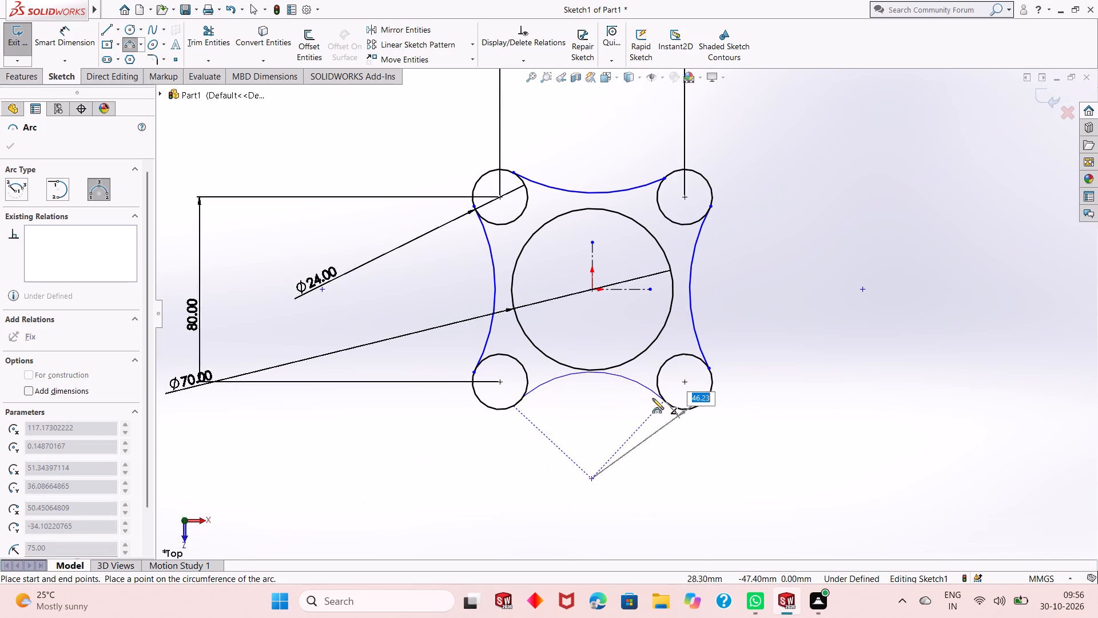
pyautogui.write('75')
pyautogui.press('Return')
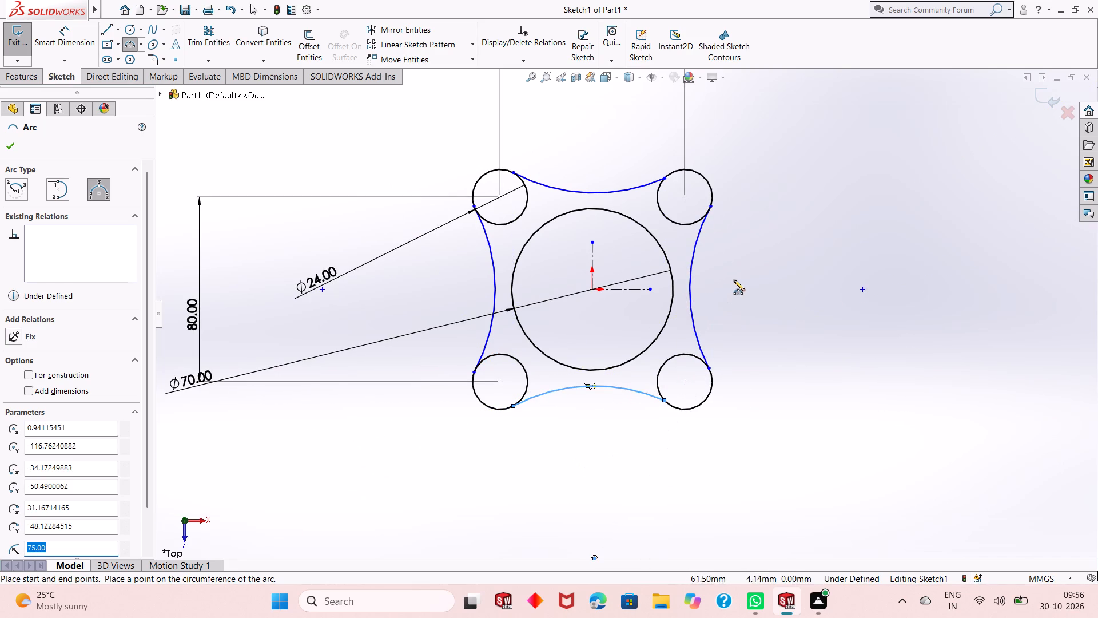
pyautogui.rightClick(734, 280)
pyautogui.click(743, 289)
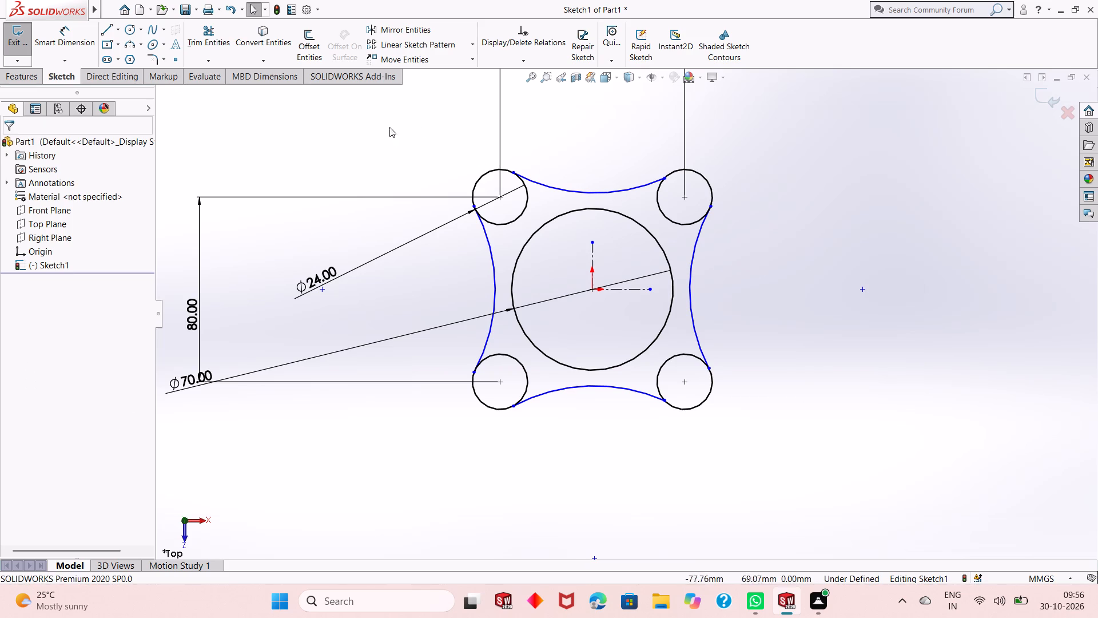
# Add a 75 mm radius dimension to the arc joining the upper-left and lower-left circles.
pyautogui.click(67, 40)
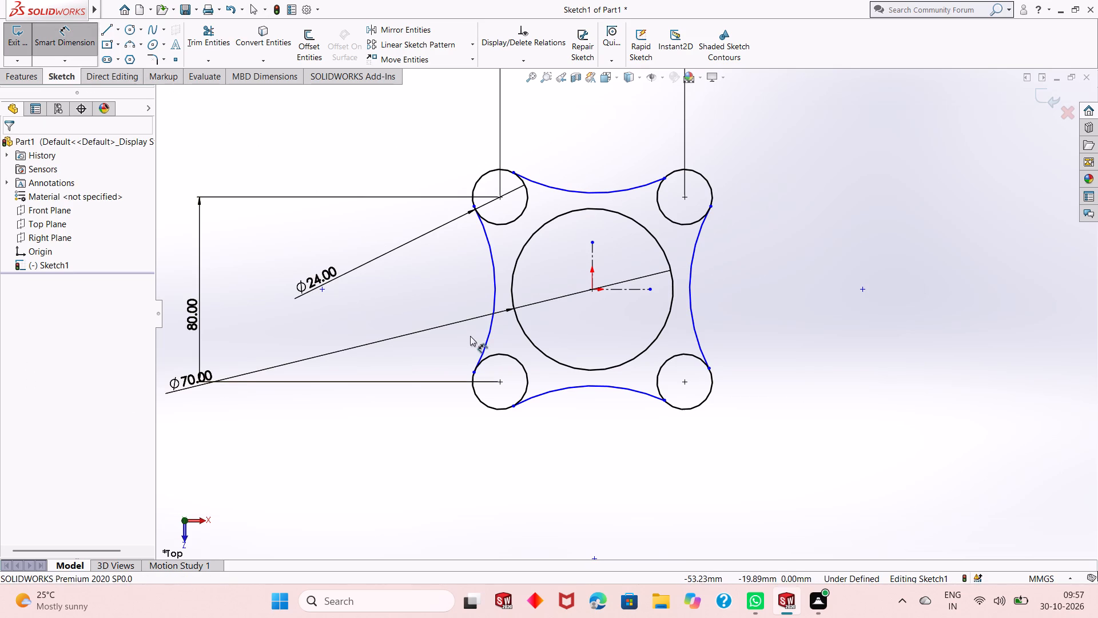
pyautogui.click(492, 332)
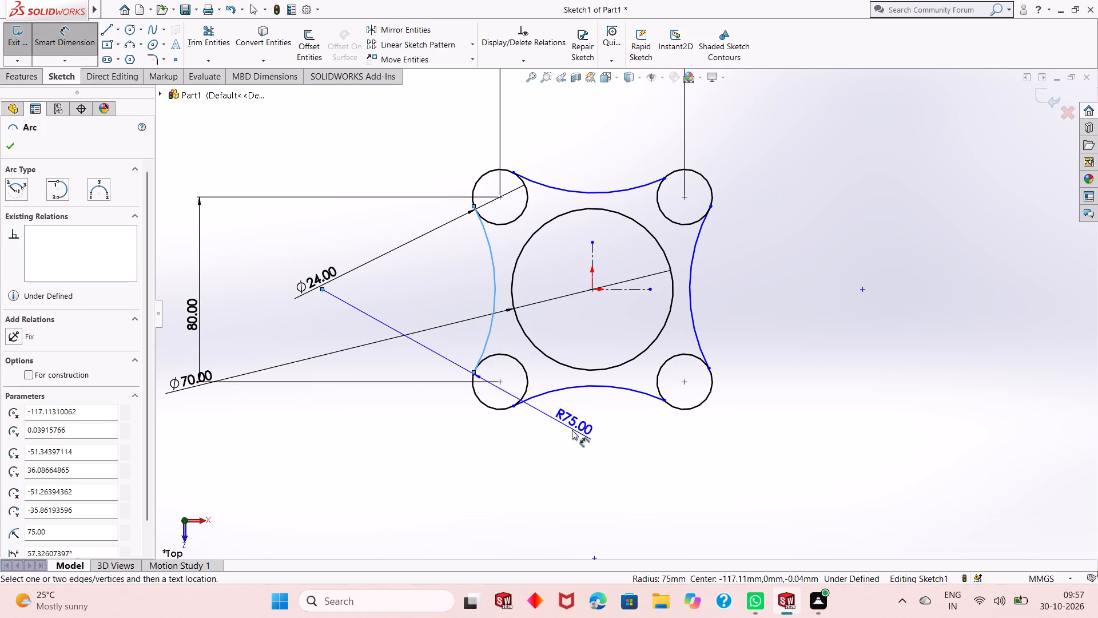
pyautogui.click(570, 319)
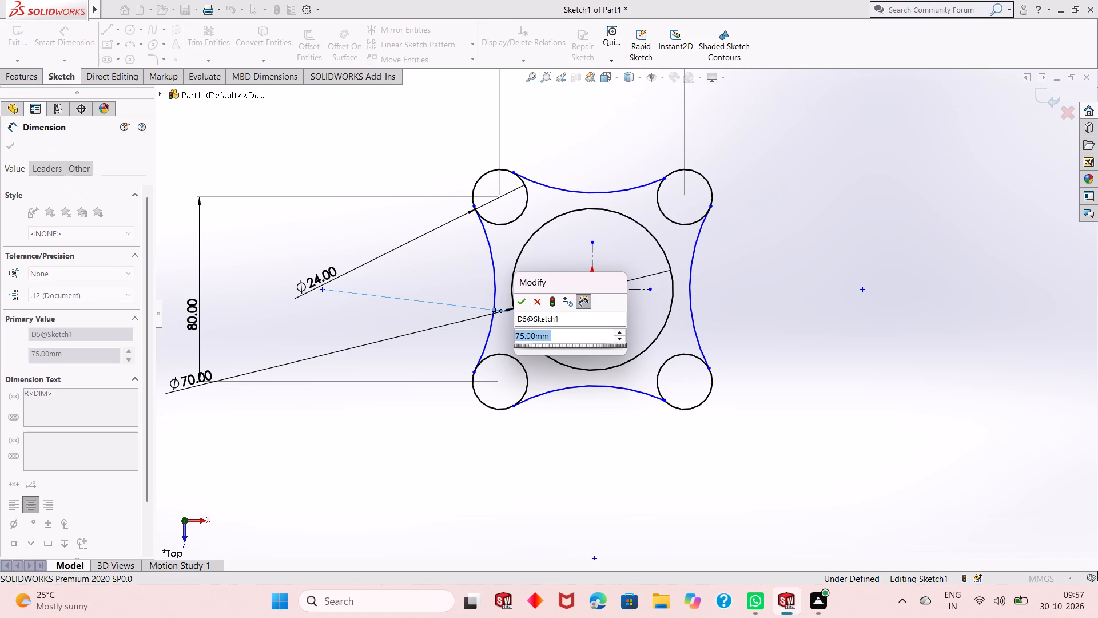
pyautogui.press('Return')
pyautogui.rightClick(386, 156)
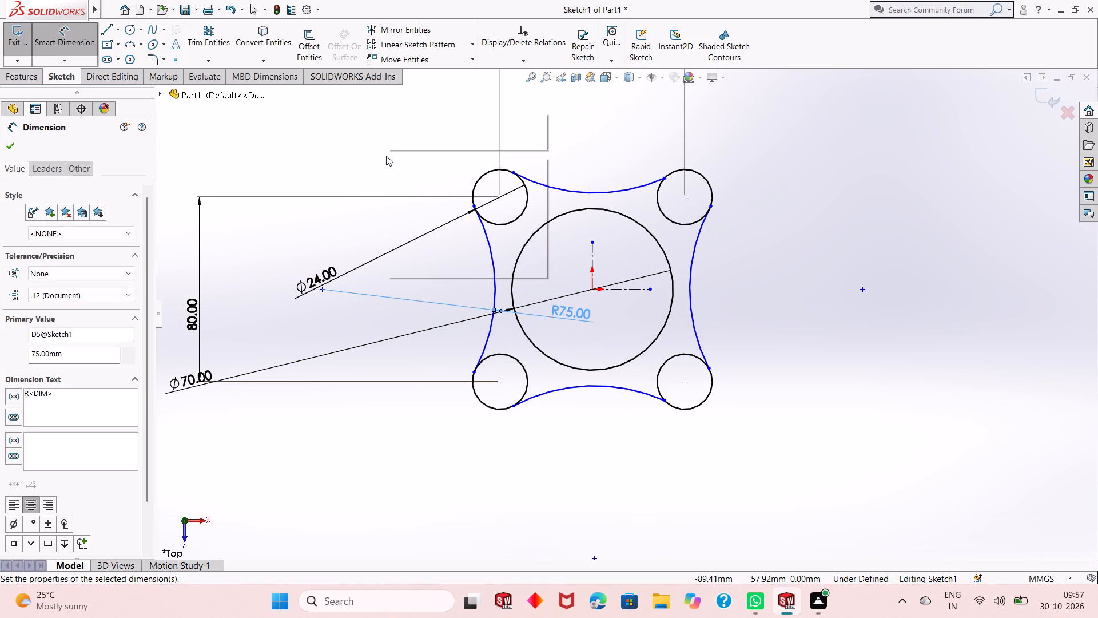
pyautogui.click(419, 192)
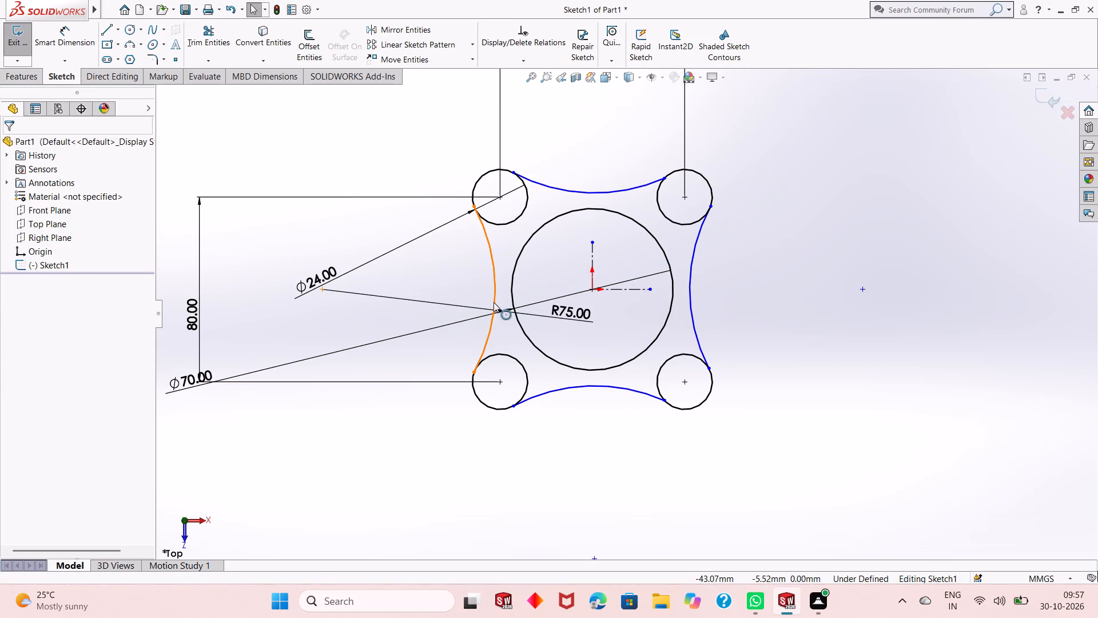
# Apply an Equal relation to the four connecting arcs.
pyautogui.click(494, 301)
pyautogui.keyDown('ctrl'); pyautogui.click(561, 192); pyautogui.keyUp('ctrl')
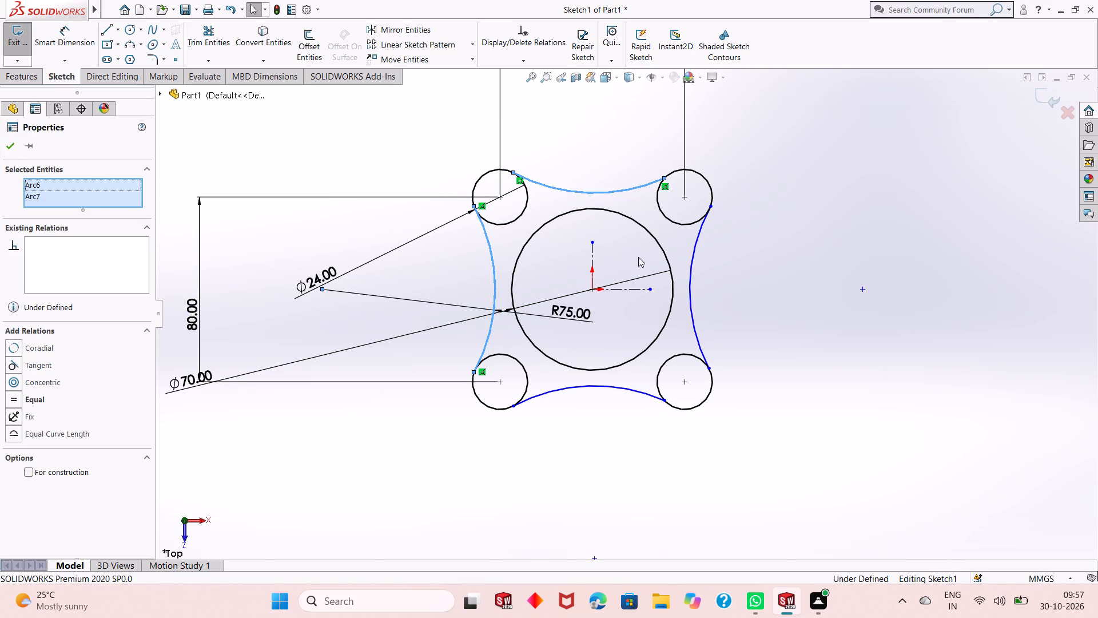
pyautogui.keyDown('ctrl'); pyautogui.click(692, 247); pyautogui.keyUp('ctrl')
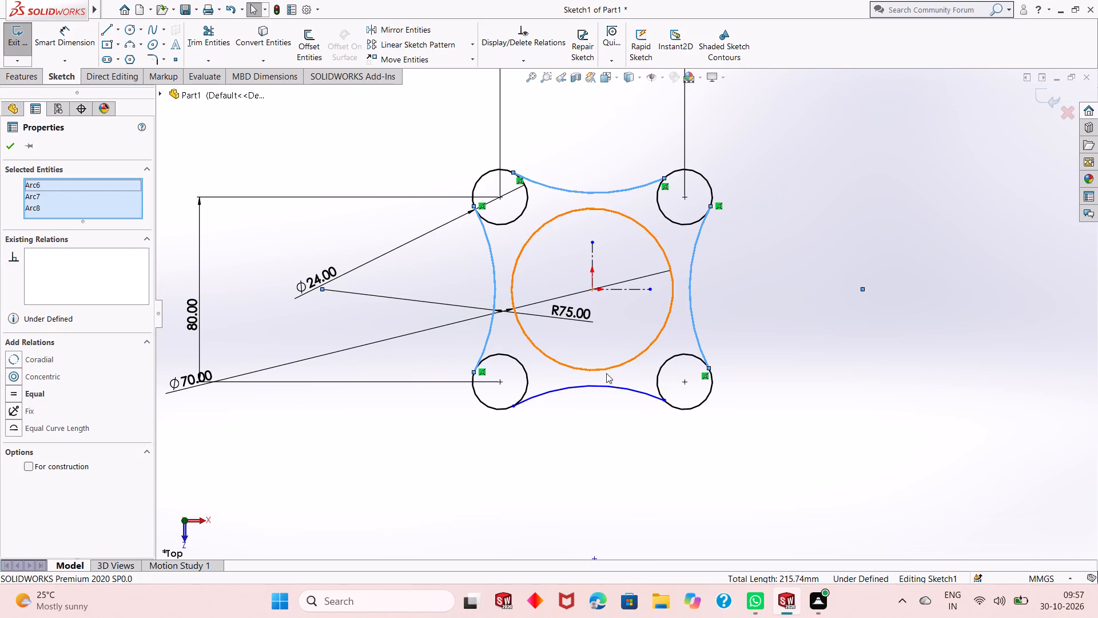
pyautogui.keyDown('ctrl'); pyautogui.click(603, 389); pyautogui.keyUp('ctrl')
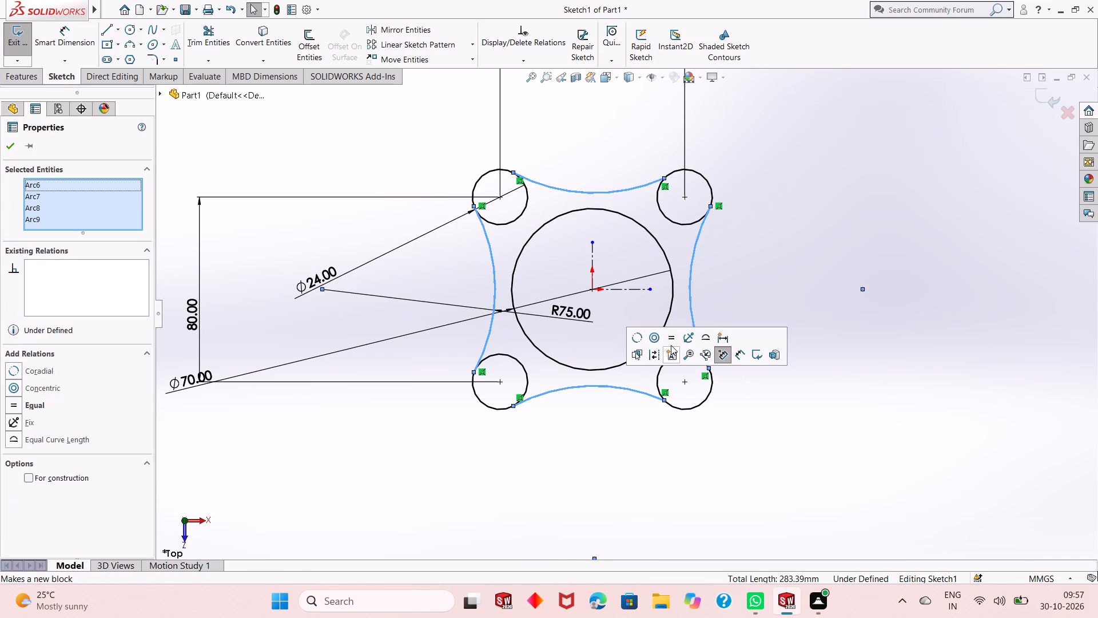
pyautogui.click(671, 344)
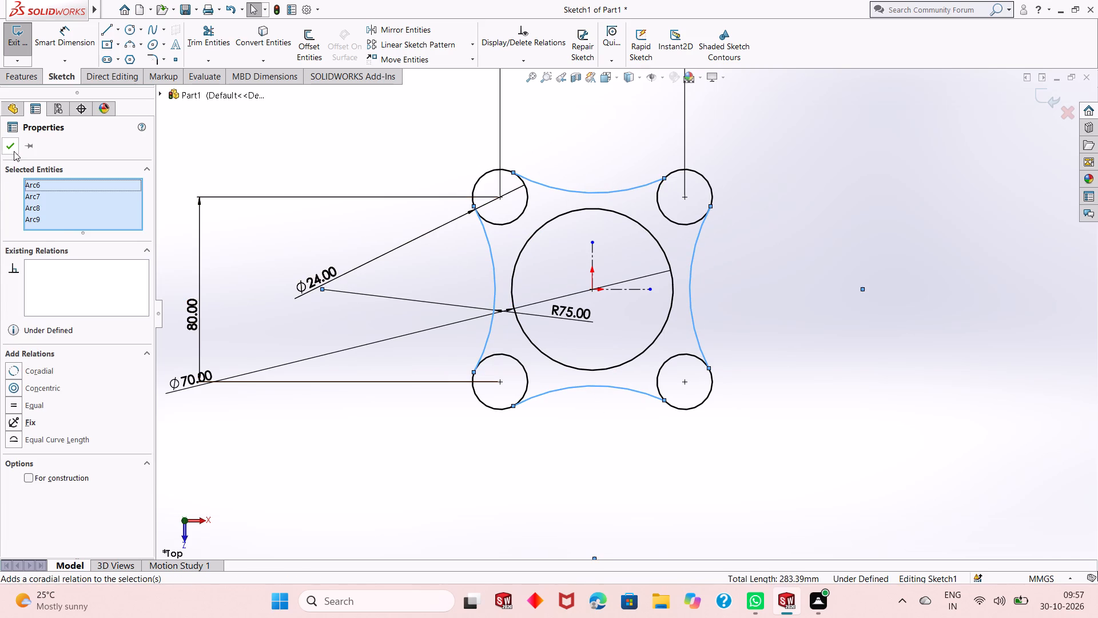
pyautogui.click(14, 151)
# Make the left connecting arc tangent to both the upper-left and lower-left circles.
pyautogui.click(484, 239)
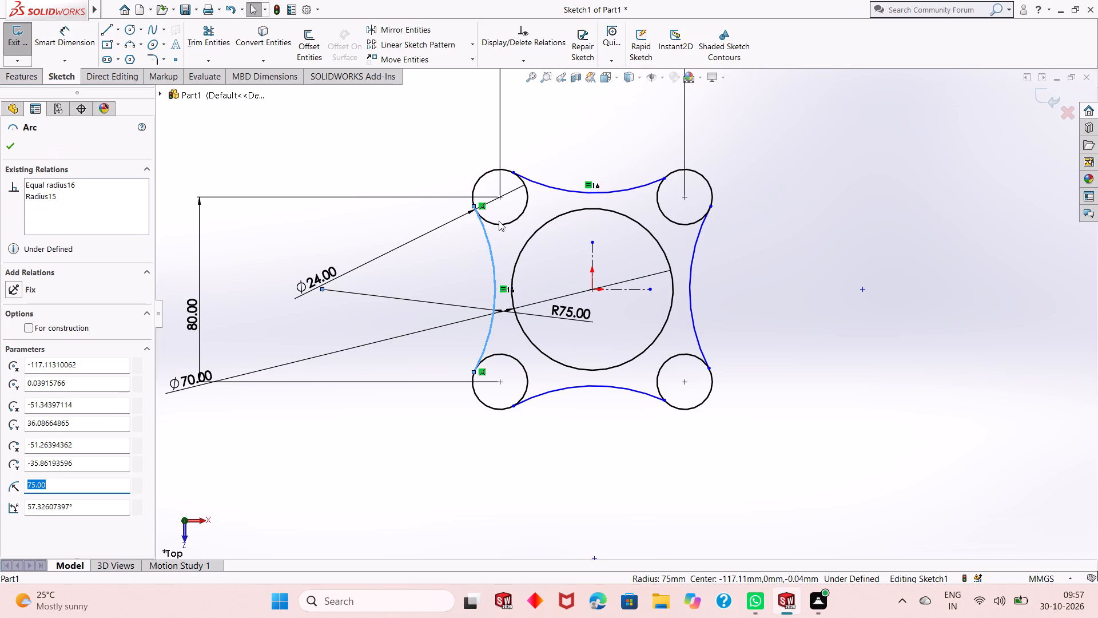
pyautogui.keyDown('ctrl'); pyautogui.click(499, 223); pyautogui.keyUp('ctrl')
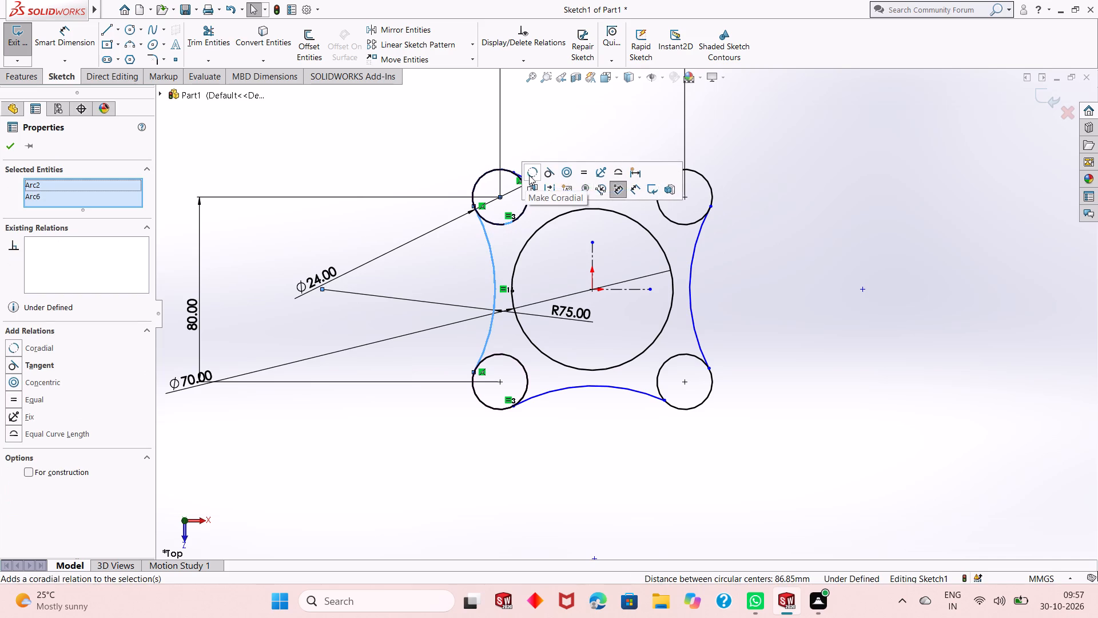
pyautogui.click(548, 173)
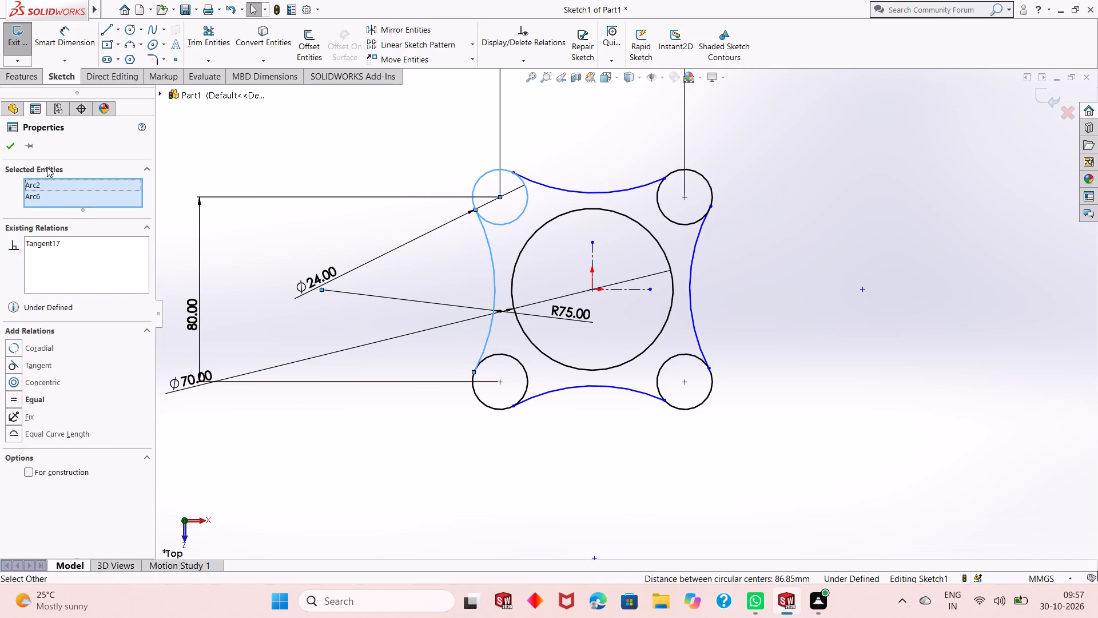
pyautogui.click(6, 149)
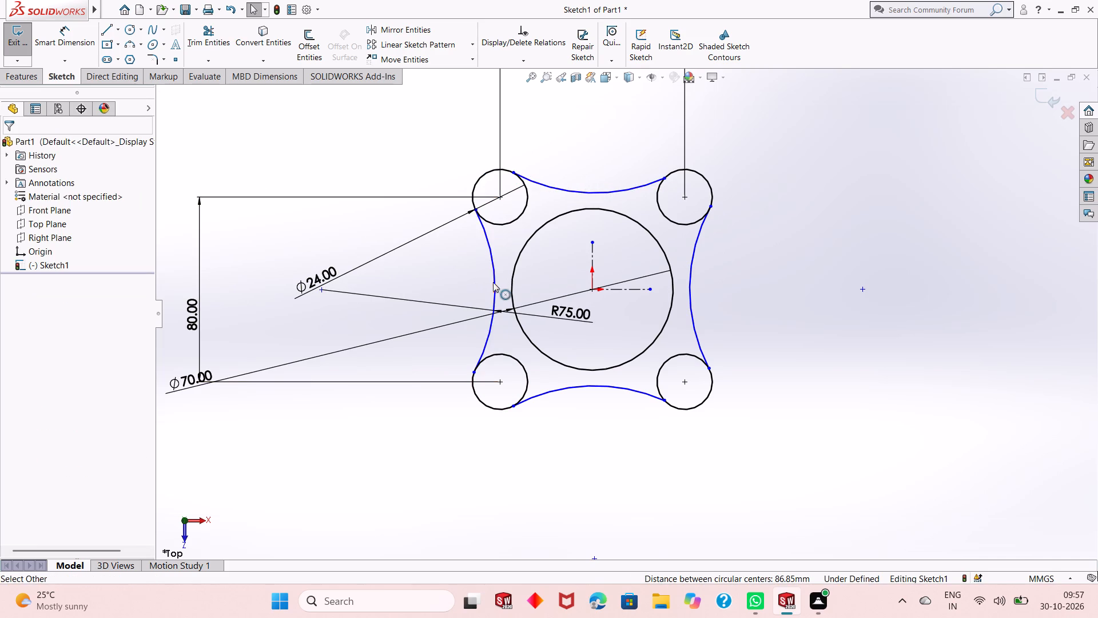
pyautogui.click(495, 282)
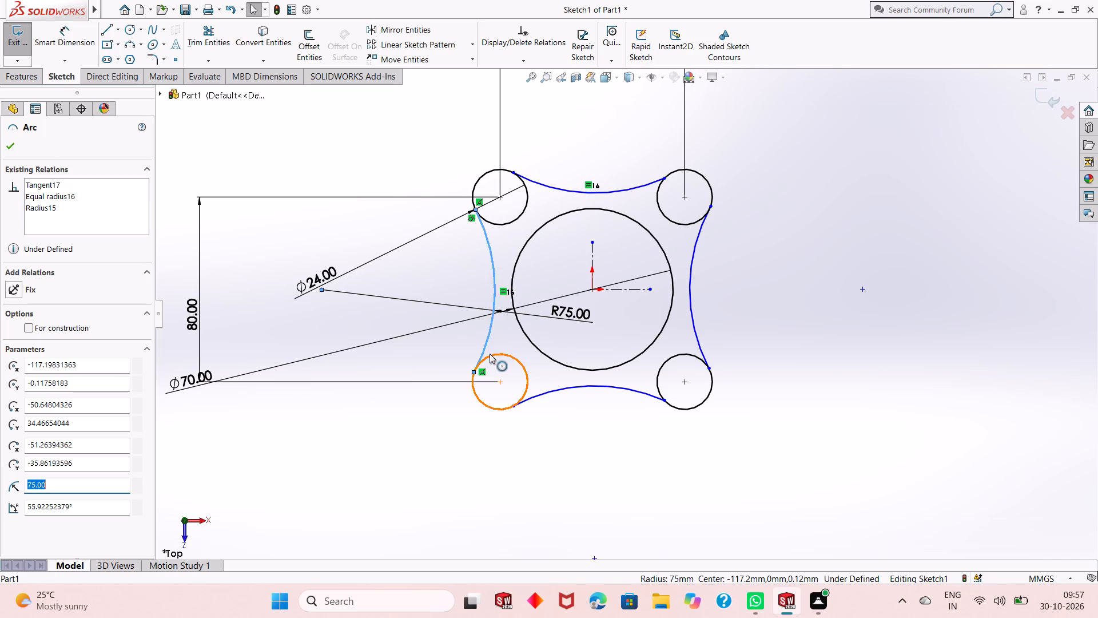
pyautogui.keyDown('ctrl'); pyautogui.click(490, 354); pyautogui.keyUp('ctrl')
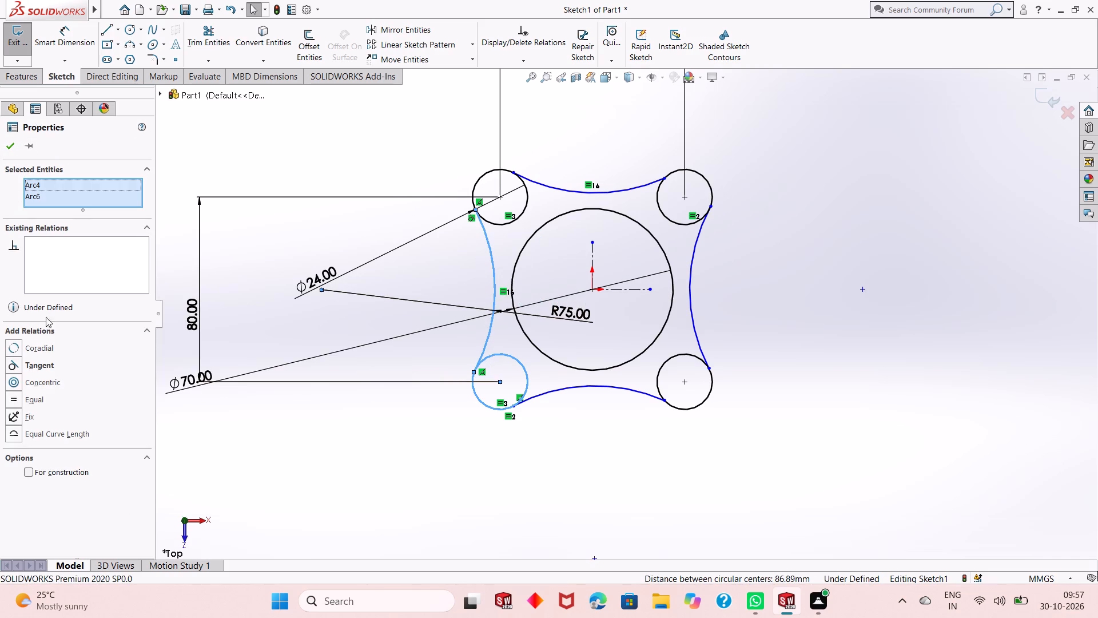
pyautogui.click(25, 365)
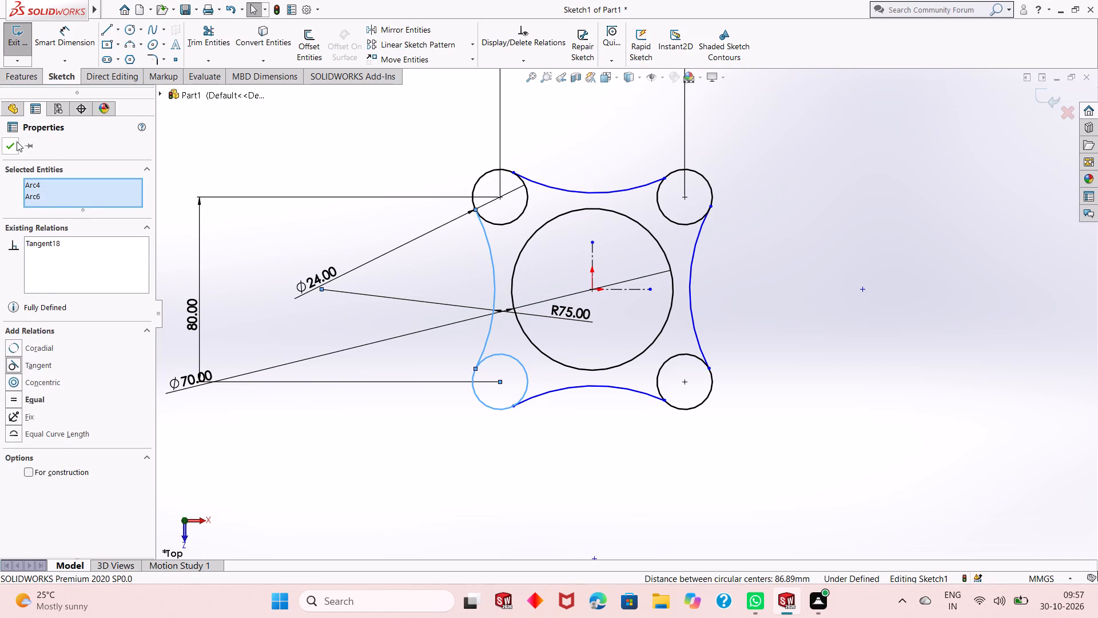
pyautogui.click(17, 141)
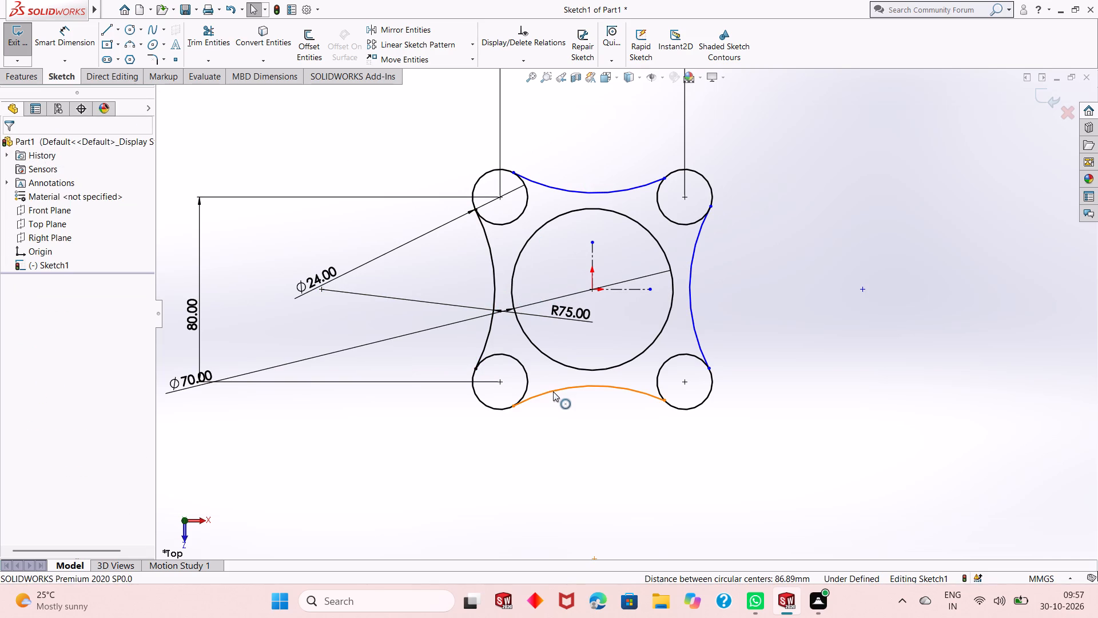
# Make the lower connecting arc tangent to both the lower-left and lower-right circles.
pyautogui.click(554, 391)
pyautogui.keyDown('ctrl'); pyautogui.click(527, 371); pyautogui.keyUp('ctrl')
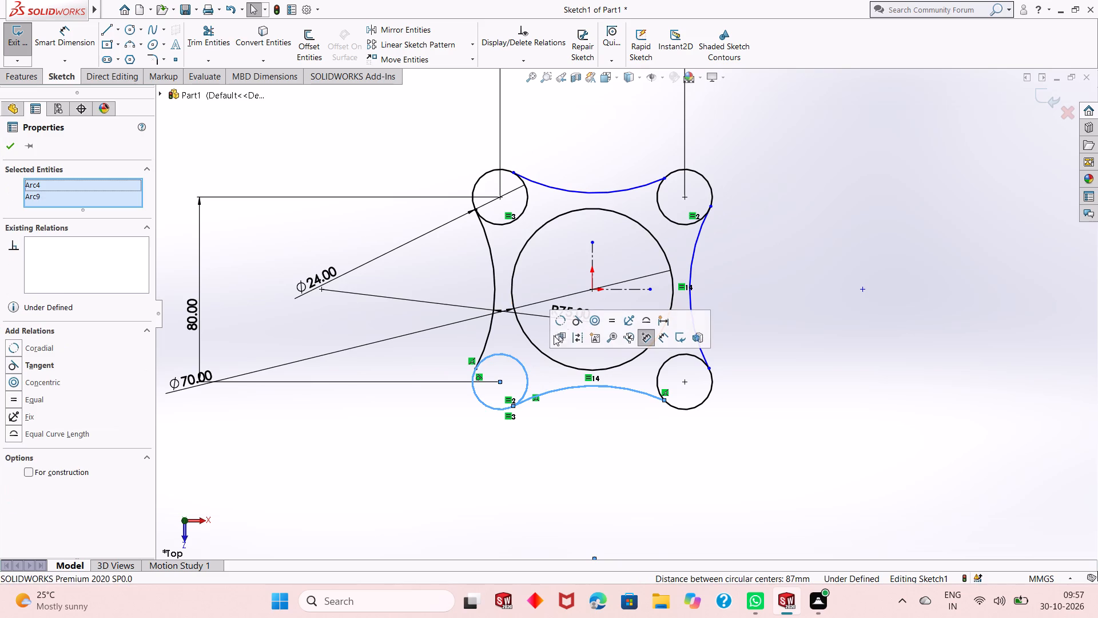
pyautogui.click(573, 320)
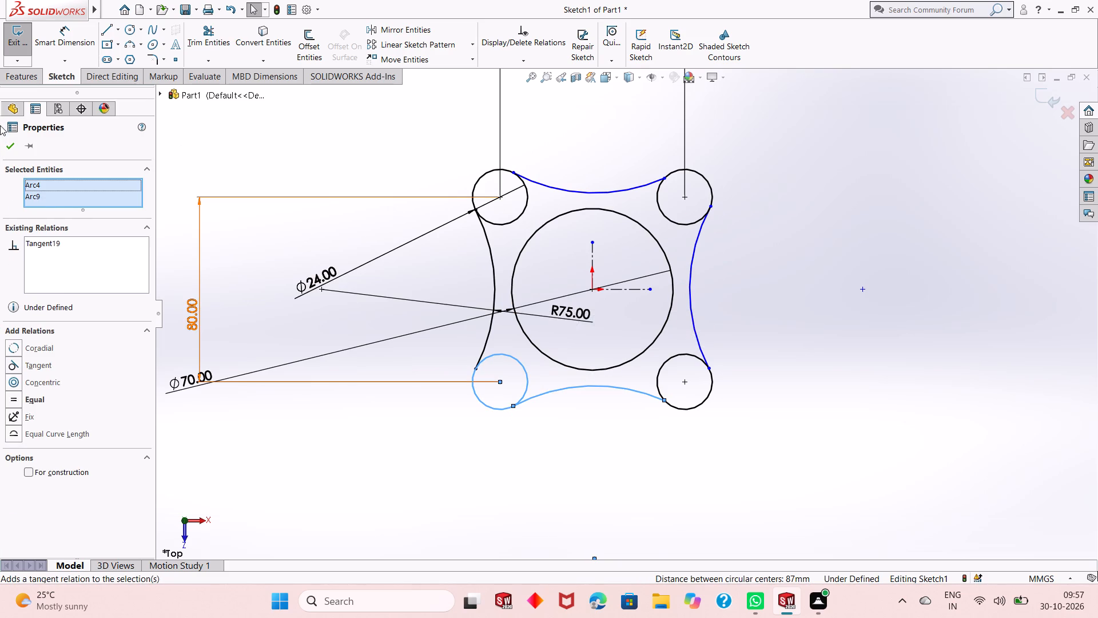
pyautogui.click(5, 140)
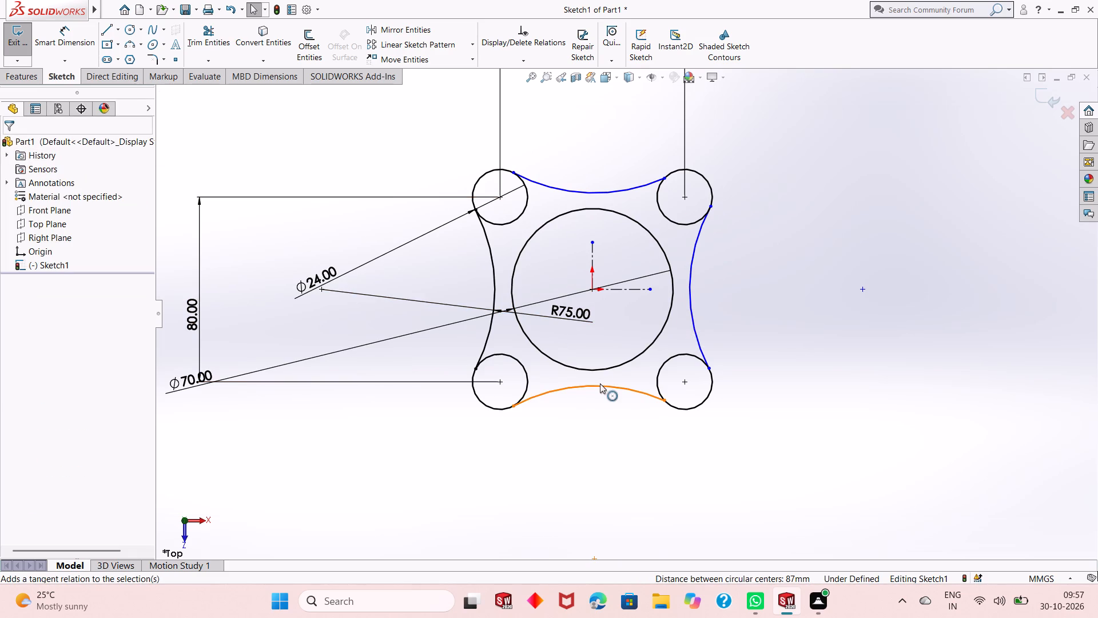
pyautogui.click(600, 383)
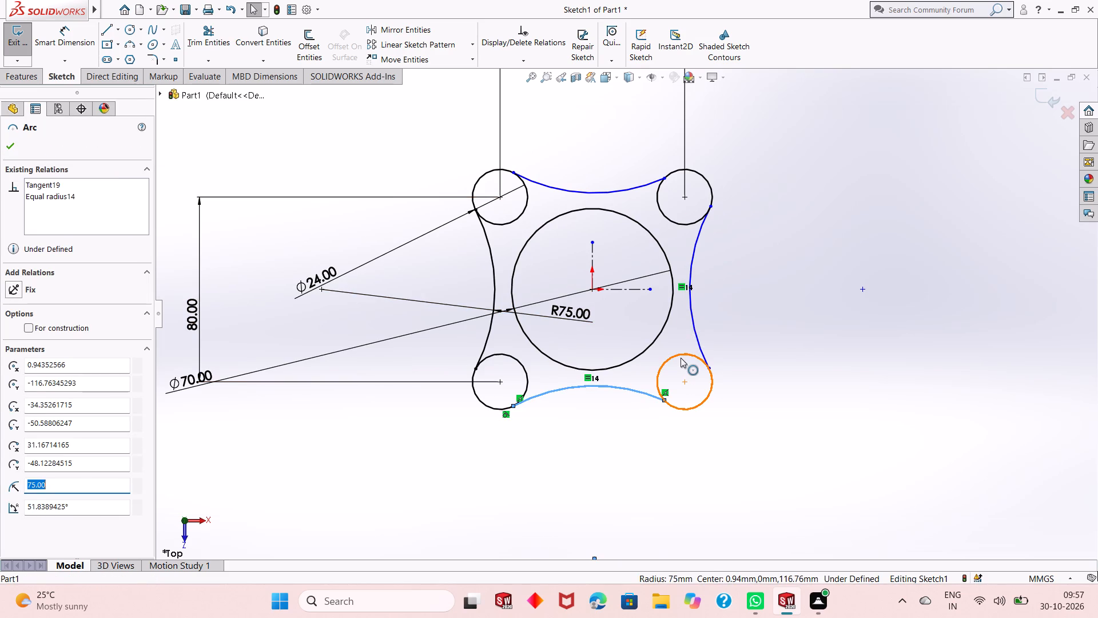
pyautogui.keyDown('ctrl'); pyautogui.click(681, 358); pyautogui.keyUp('ctrl')
pyautogui.click(735, 304)
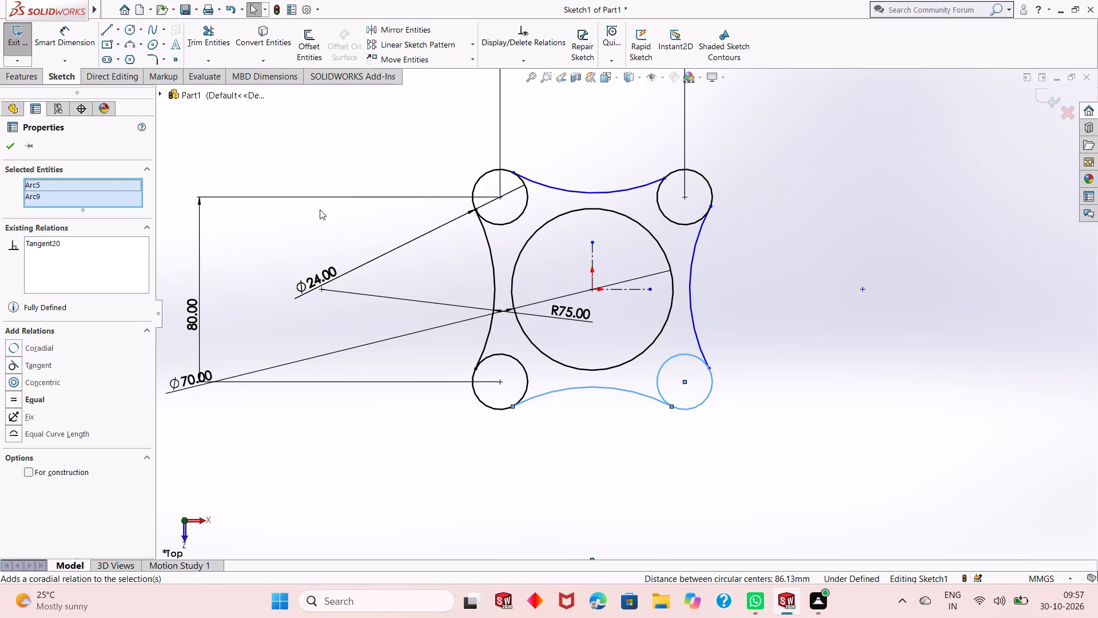
pyautogui.click(768, 275)
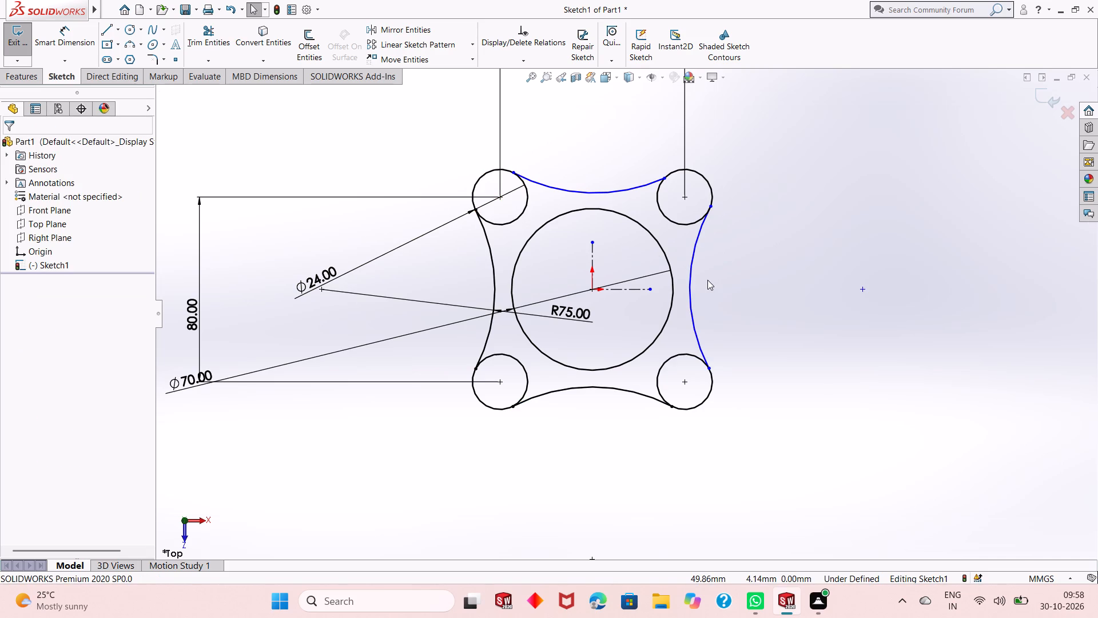
# Make the right connecting arc tangent to both the lower-right and upper-right circles.
pyautogui.click(692, 309)
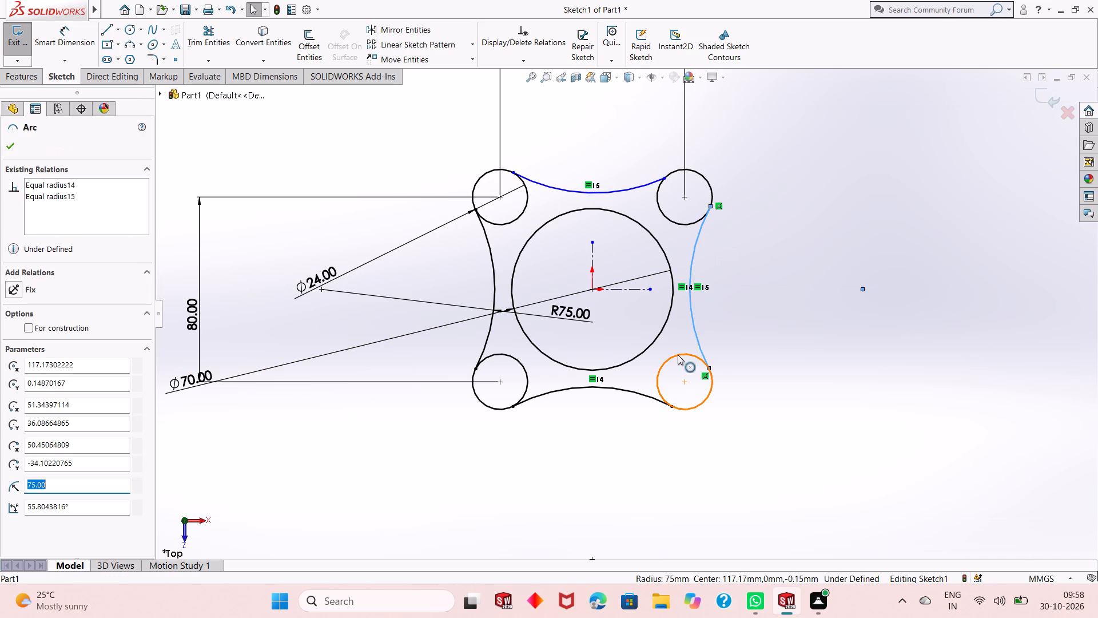
pyautogui.keyDown('ctrl'); pyautogui.click(678, 356); pyautogui.keyUp('ctrl')
pyautogui.click(726, 310)
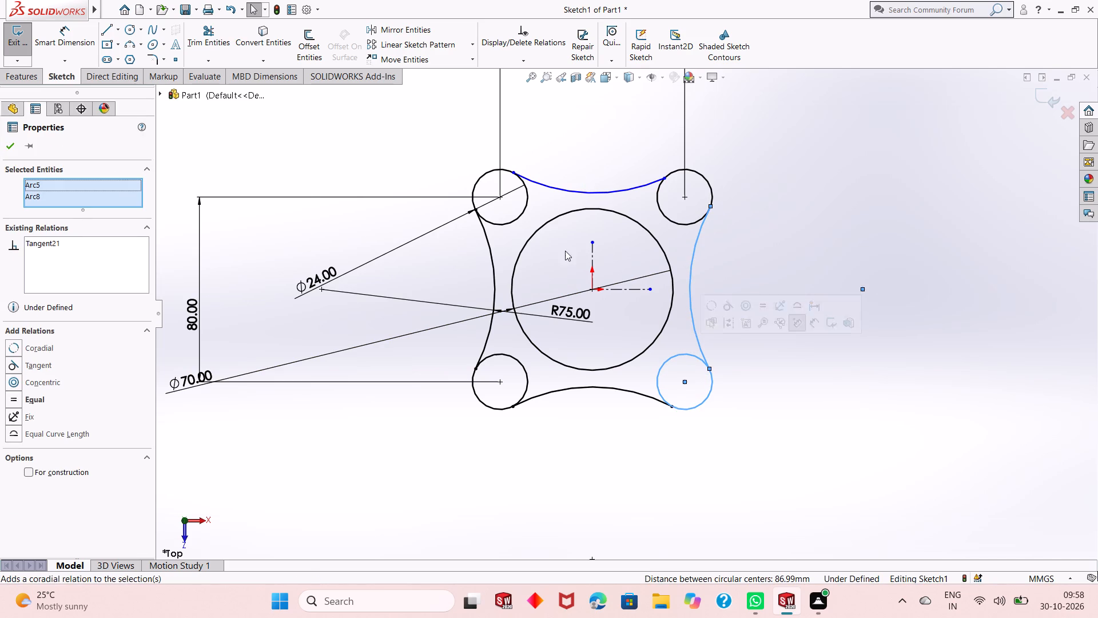
pyautogui.click(5, 147)
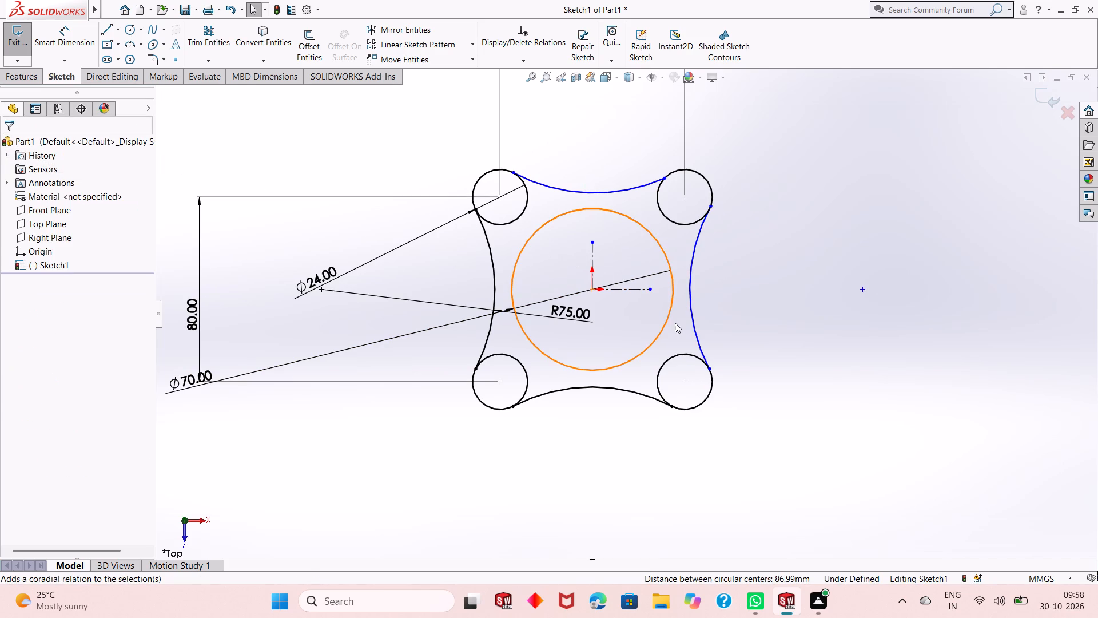
pyautogui.click(692, 324)
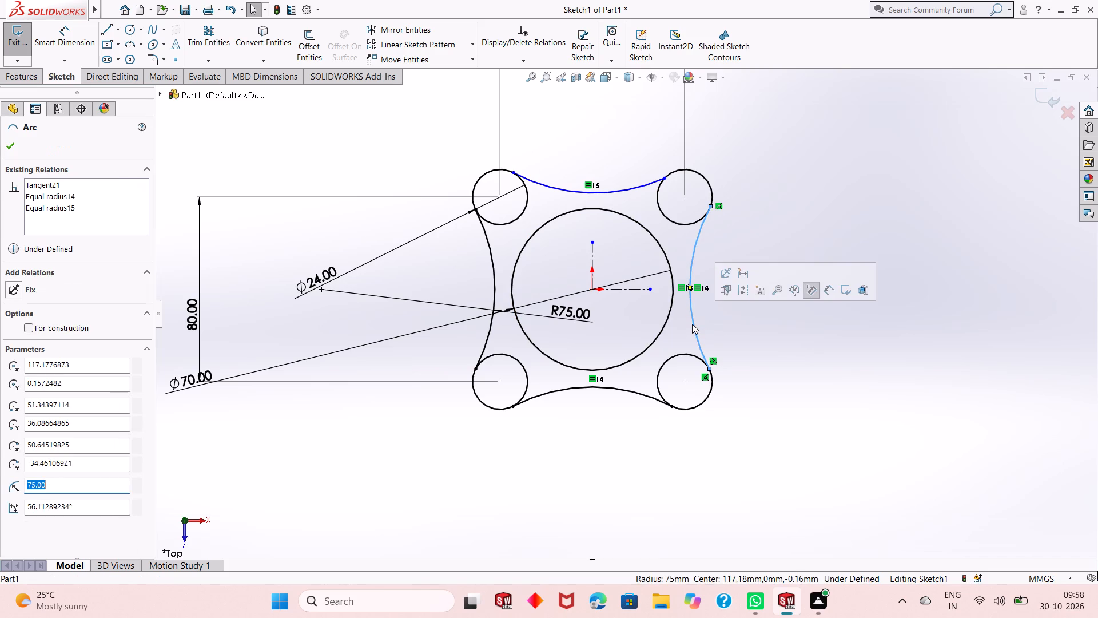
pyautogui.keyDown('ctrl'); pyautogui.click(686, 224); pyautogui.keyUp('ctrl')
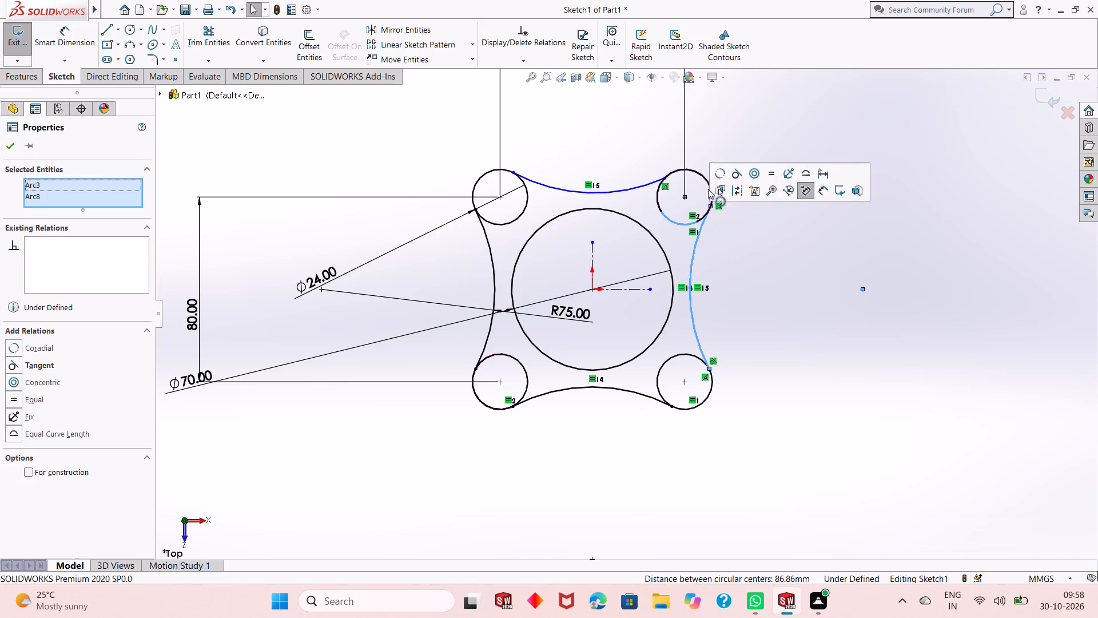
pyautogui.click(735, 175)
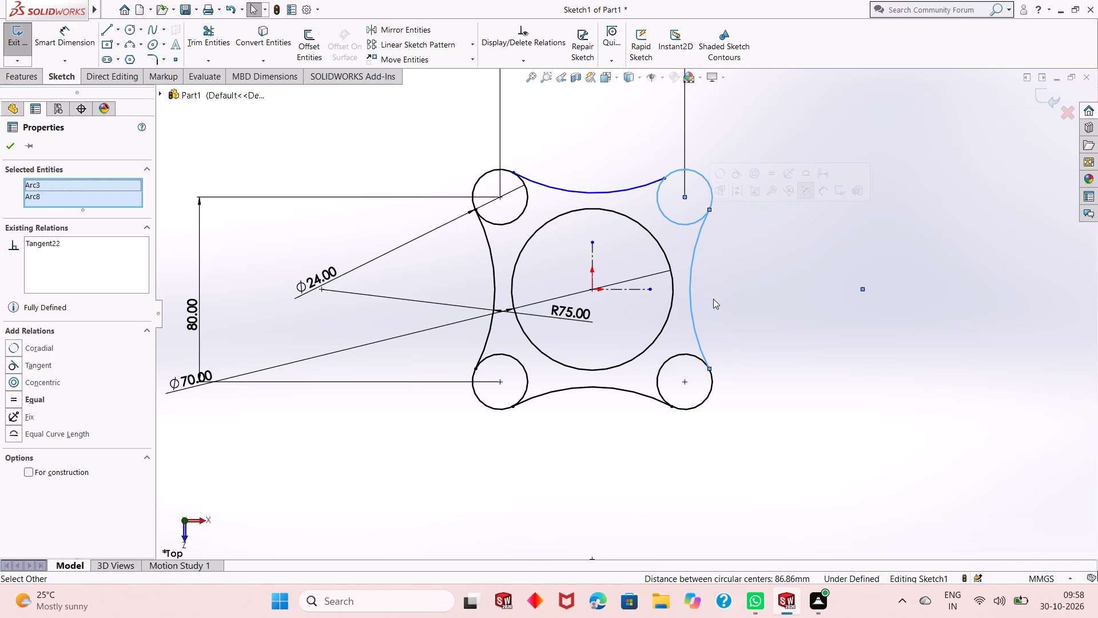
pyautogui.click(713, 298)
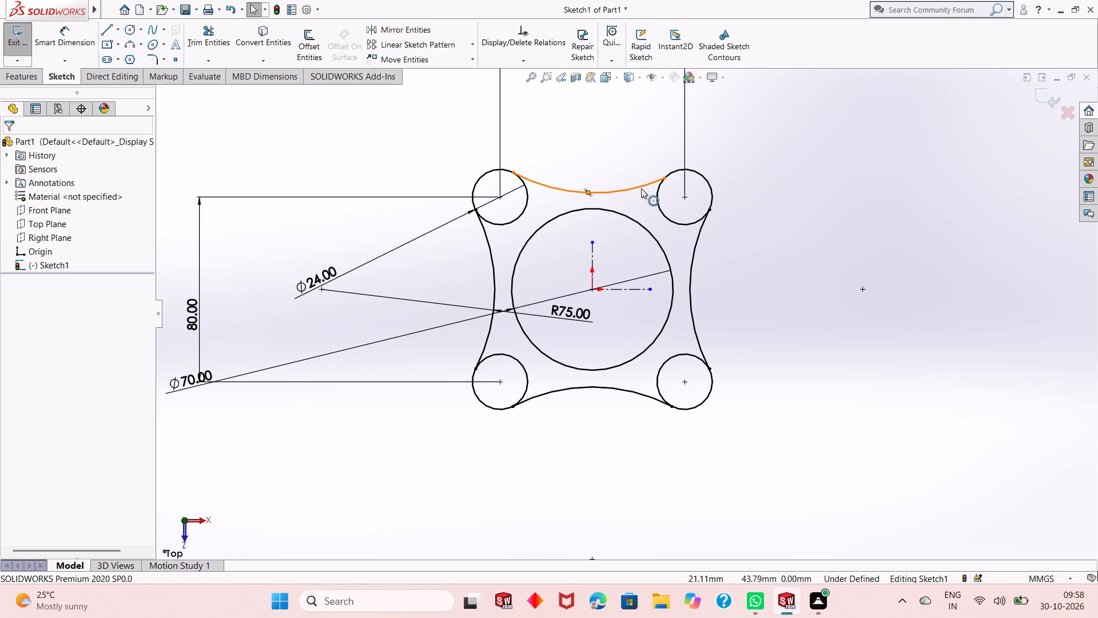
# Make the upper connecting arc tangent to both the upper-right and upper-left circles.
pyautogui.click(626, 192)
pyautogui.keyDown('ctrl'); pyautogui.click(659, 208); pyautogui.keyUp('ctrl')
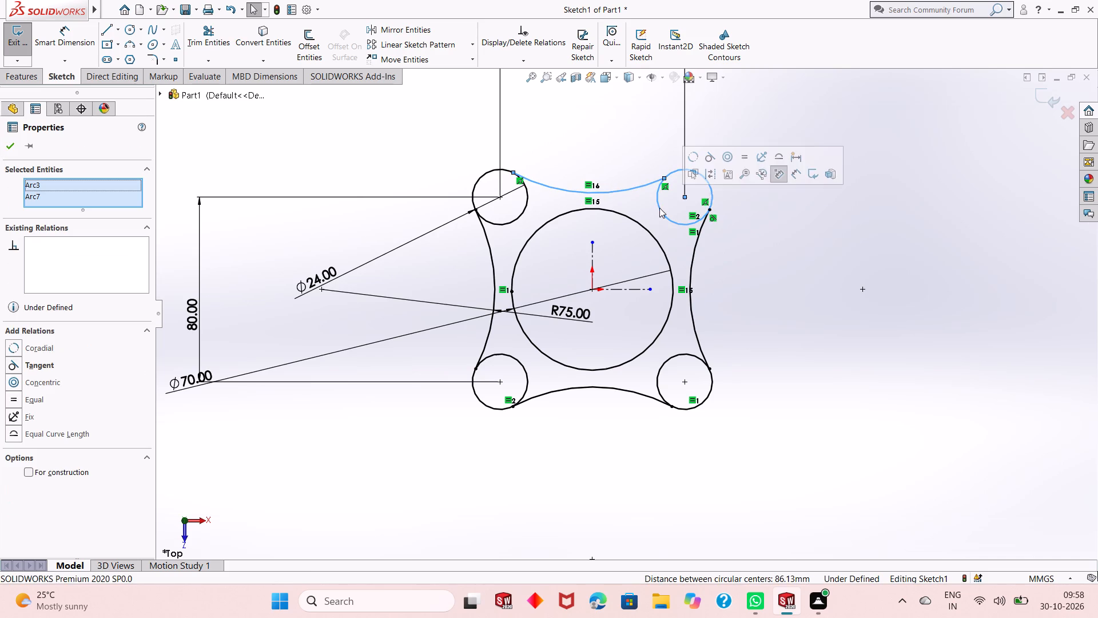
pyautogui.click(713, 163)
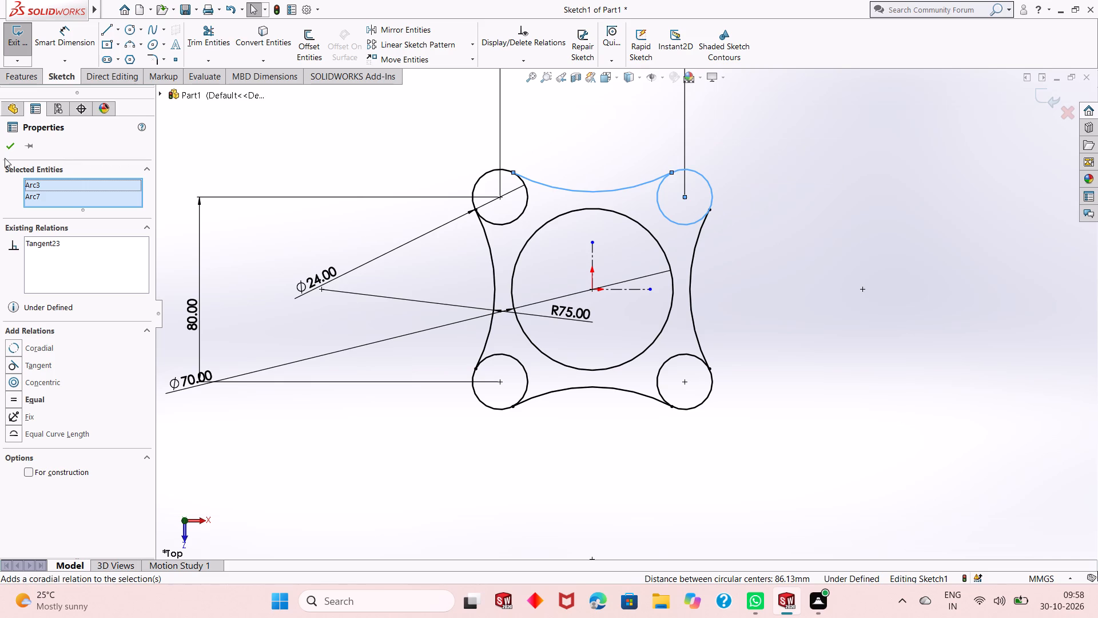
pyautogui.click(5, 146)
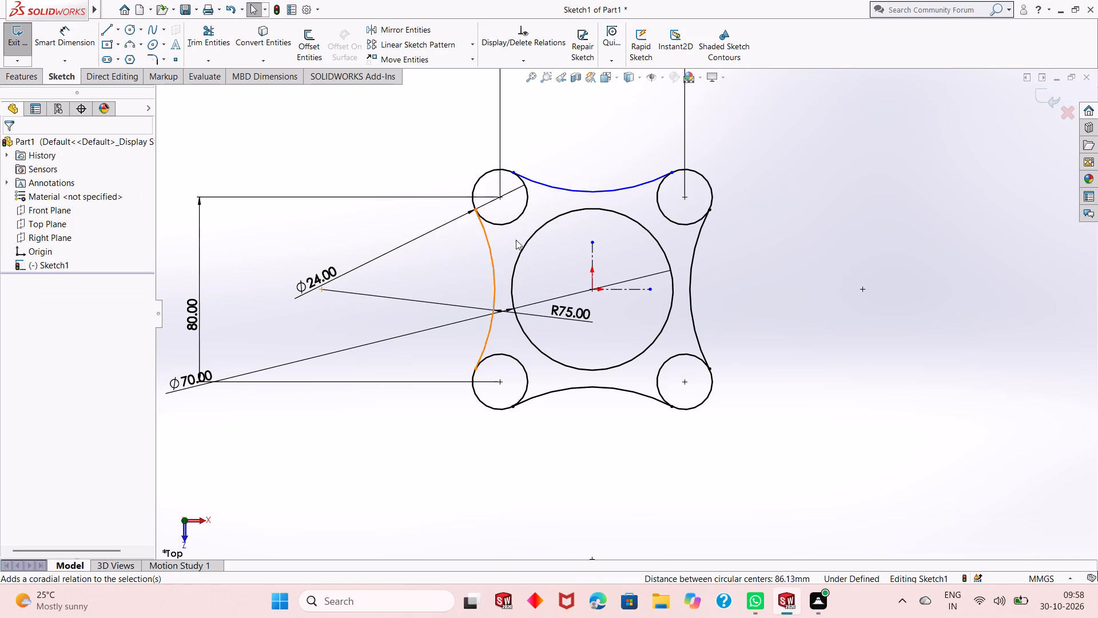
pyautogui.click(574, 193)
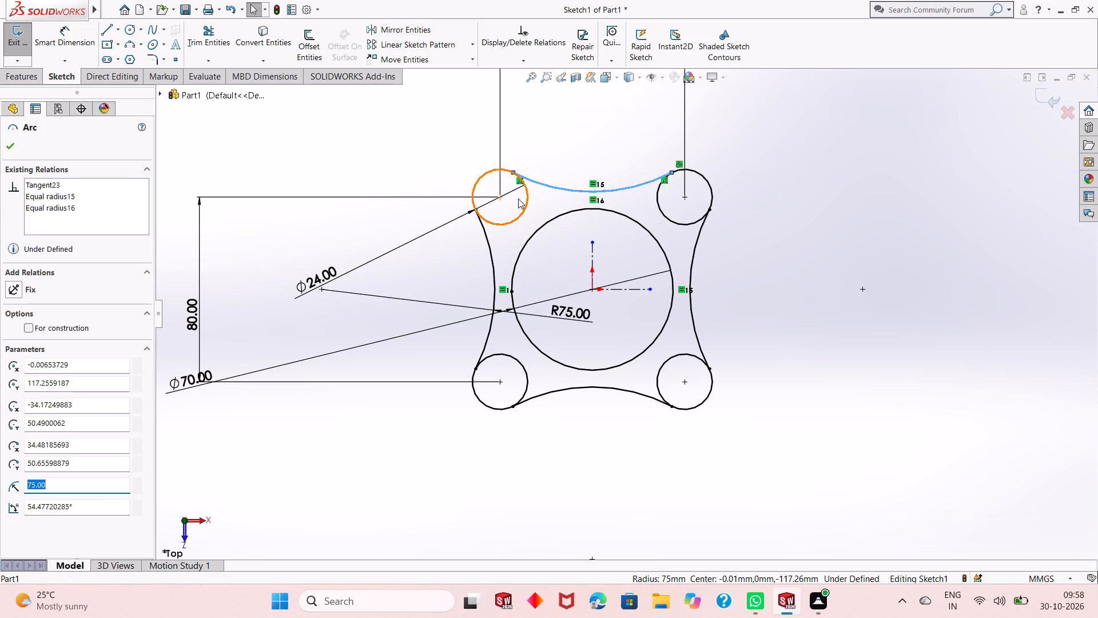
pyautogui.keyDown('ctrl'); pyautogui.click(526, 199); pyautogui.keyUp('ctrl')
pyautogui.click(579, 150)
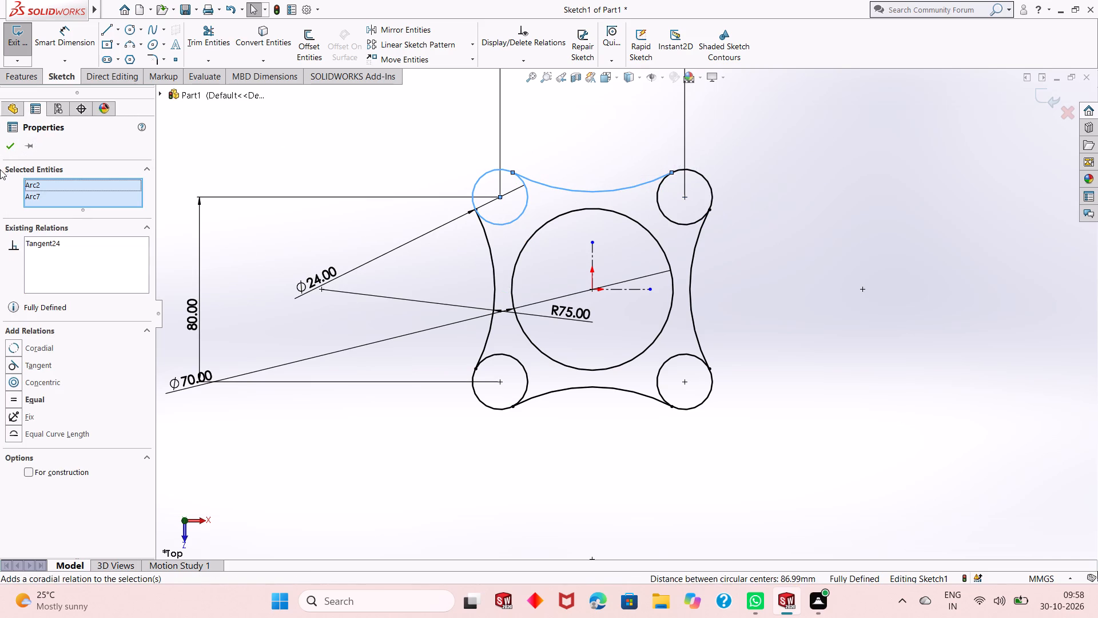
pyautogui.click(6, 150)
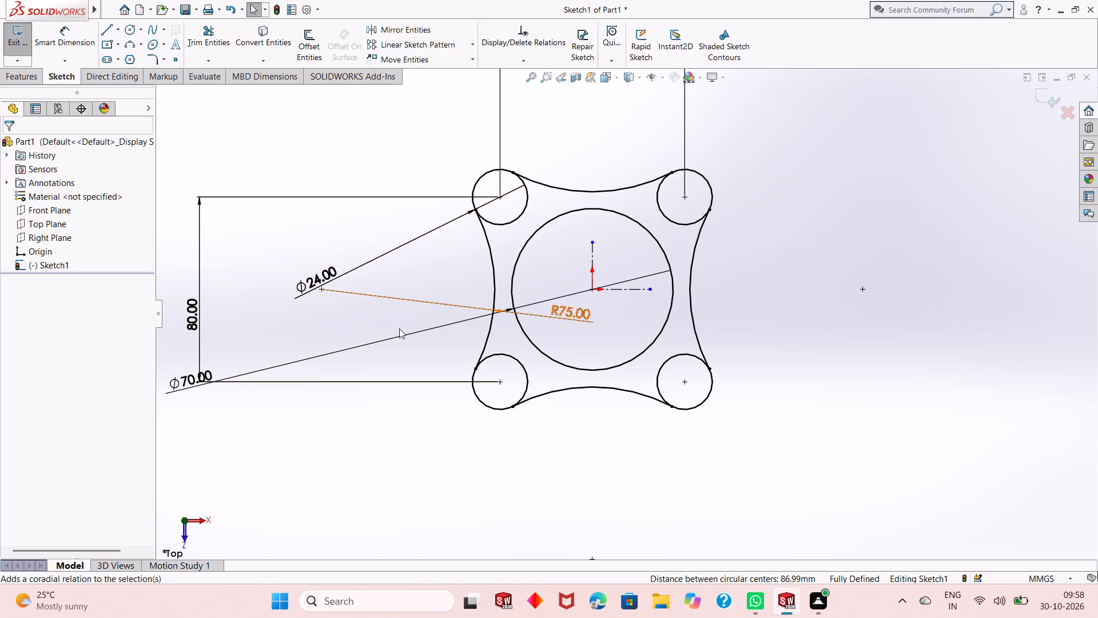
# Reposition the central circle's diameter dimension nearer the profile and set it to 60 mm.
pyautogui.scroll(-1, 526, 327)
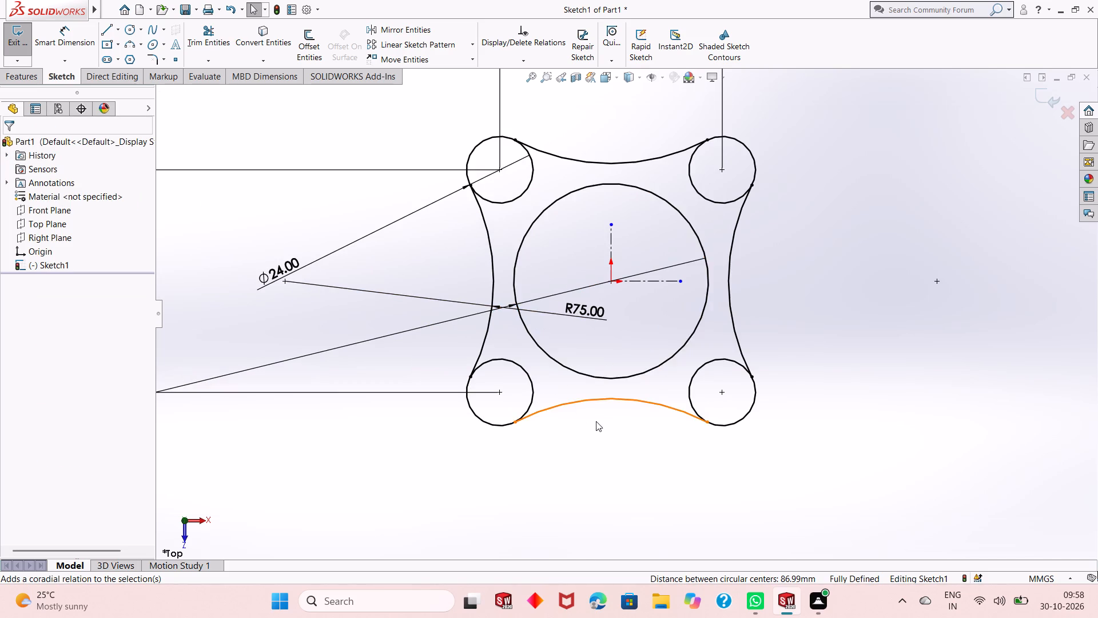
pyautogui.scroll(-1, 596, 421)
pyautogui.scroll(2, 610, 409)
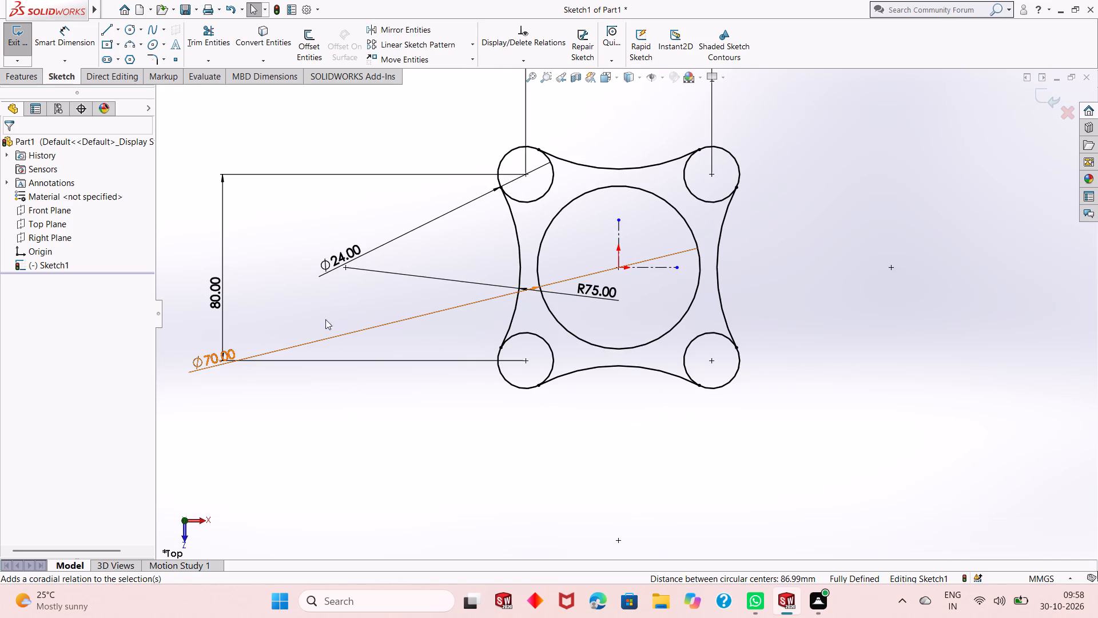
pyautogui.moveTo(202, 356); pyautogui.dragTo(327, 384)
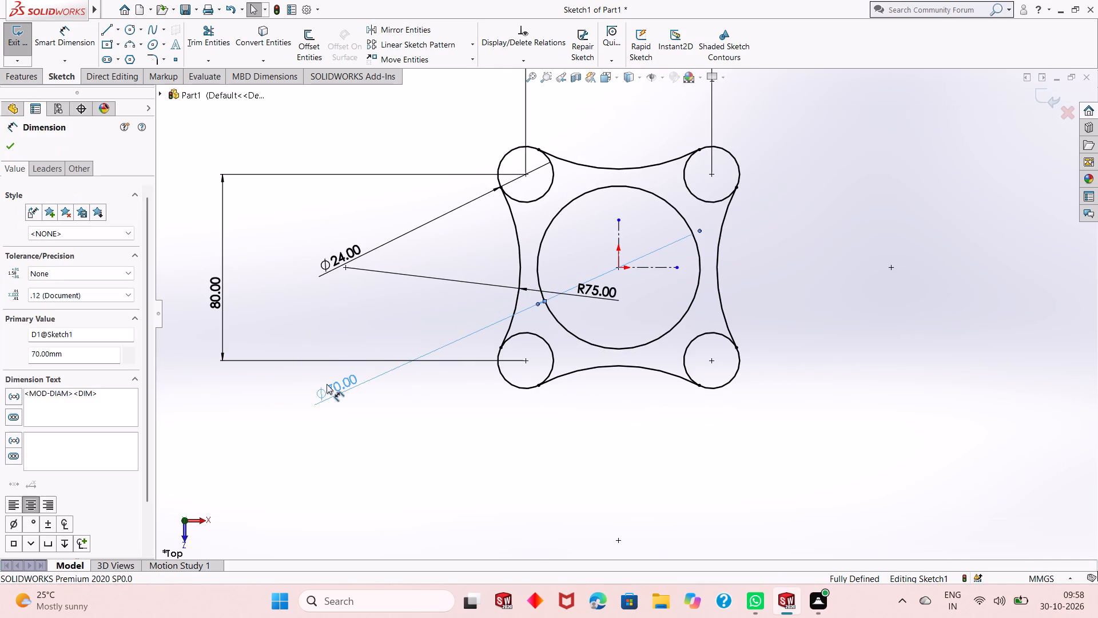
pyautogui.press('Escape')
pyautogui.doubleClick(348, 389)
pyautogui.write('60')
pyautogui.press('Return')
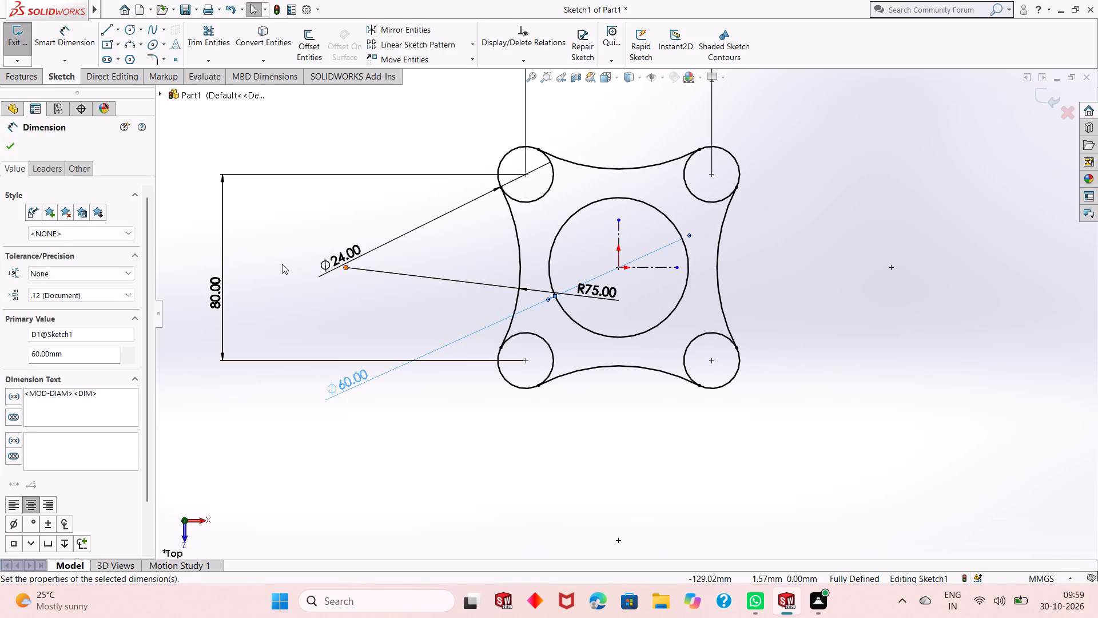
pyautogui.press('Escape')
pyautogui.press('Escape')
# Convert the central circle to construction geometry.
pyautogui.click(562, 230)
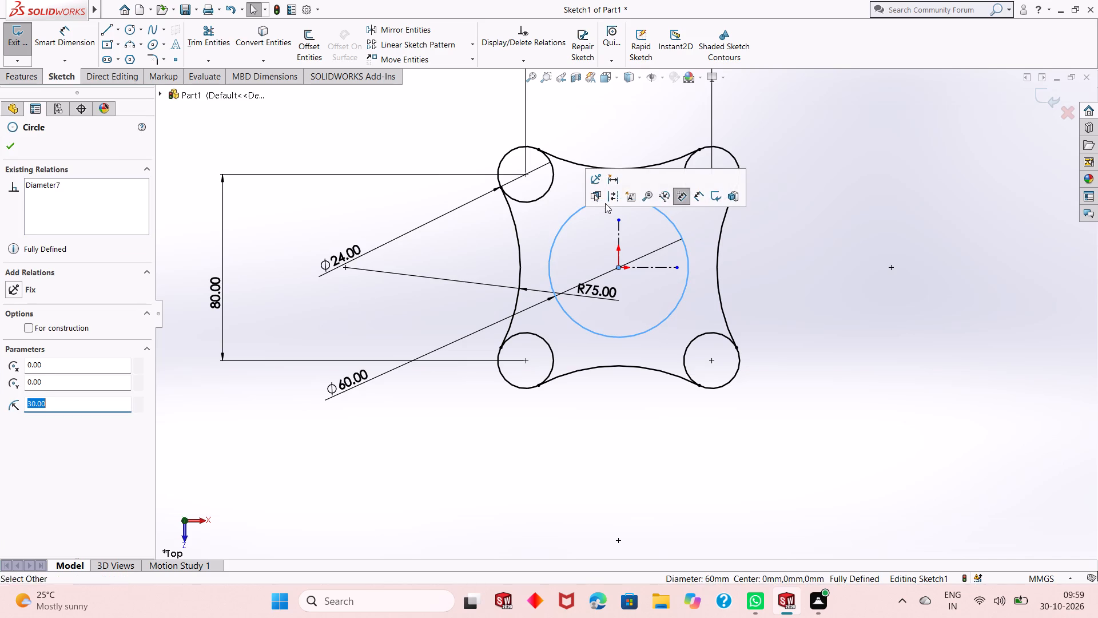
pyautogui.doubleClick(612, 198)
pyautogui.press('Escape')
# Delete the central circle from the sketch together with its diameter dimension.
pyautogui.rightClick(588, 328)
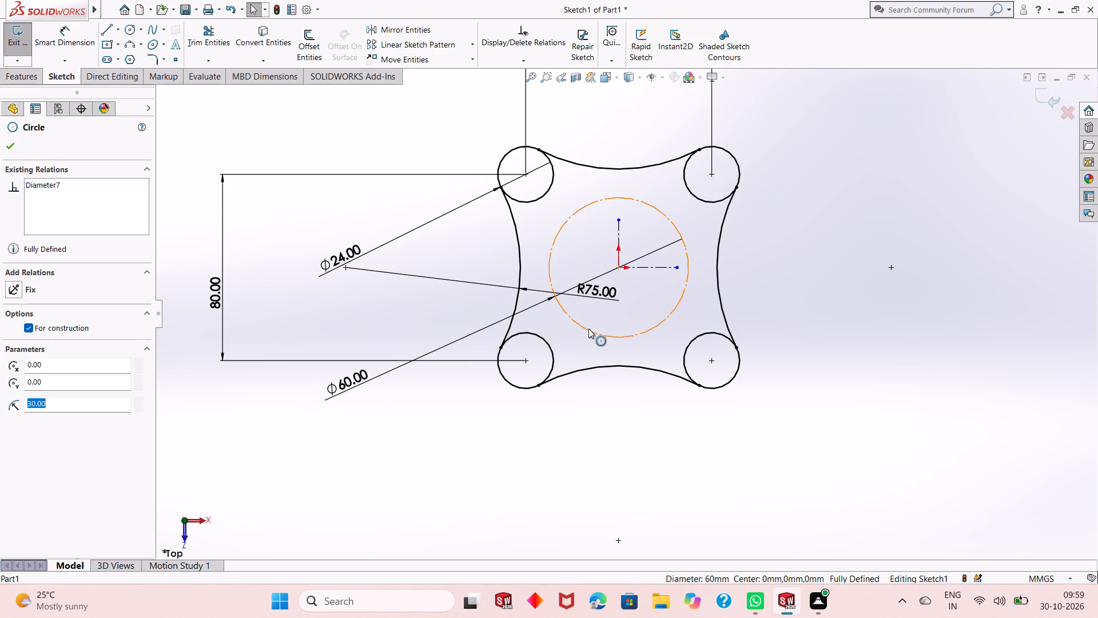
pyautogui.click(647, 492)
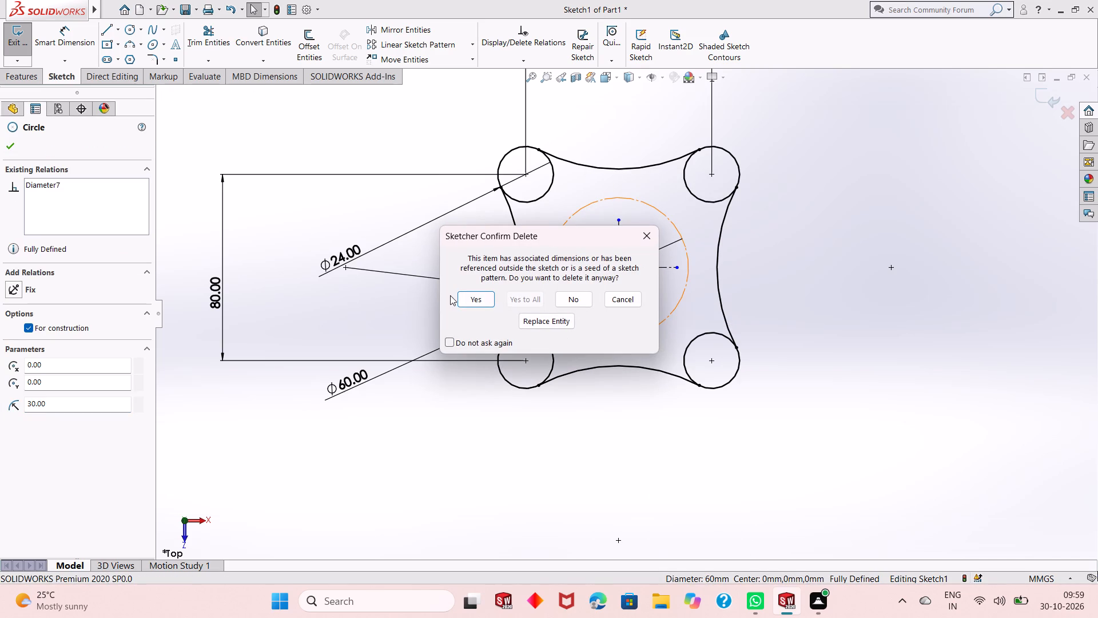
pyautogui.click(460, 299)
pyautogui.press('Escape')
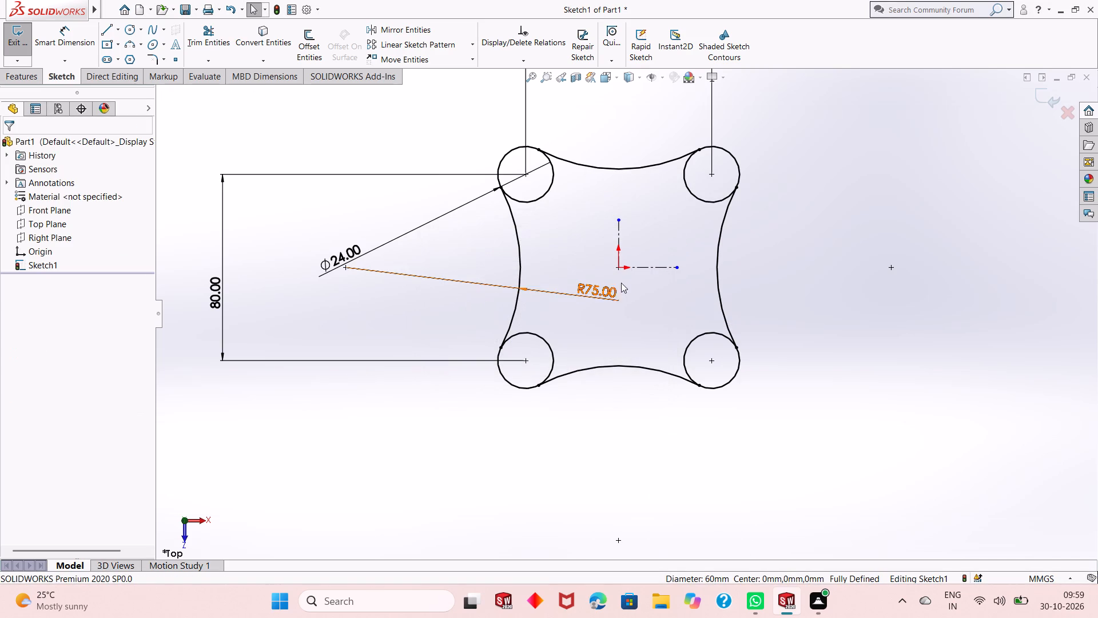
pyautogui.press('Escape')
# Trim the inner portions of the four corner circles to the closest intersections, leaving one closed outer profile.
pyautogui.scroll(1, 607, 424)
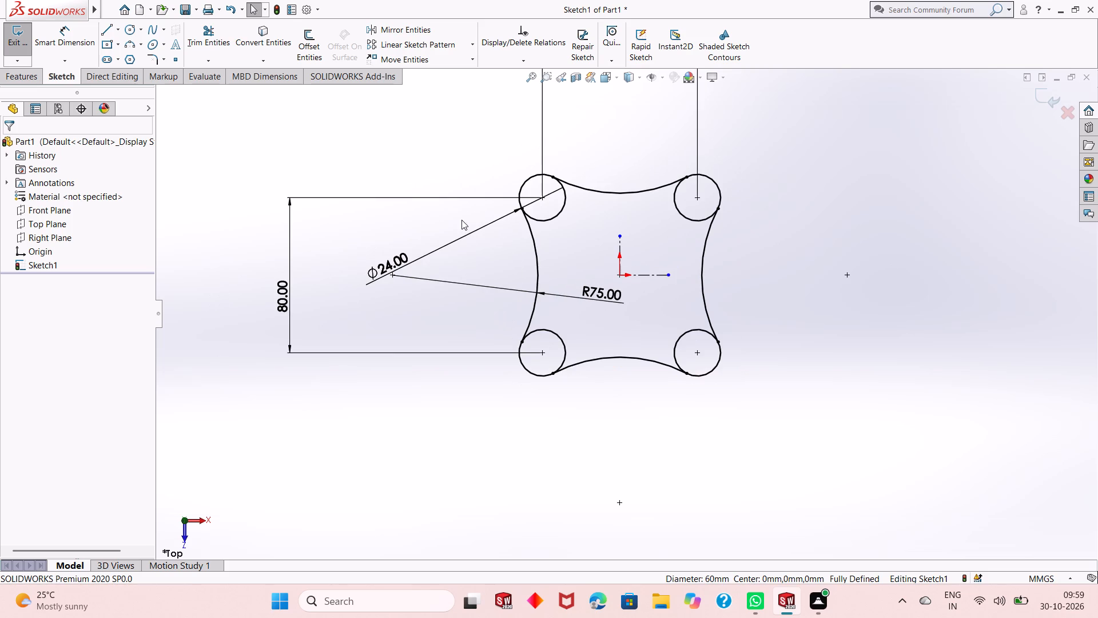
pyautogui.click(219, 49)
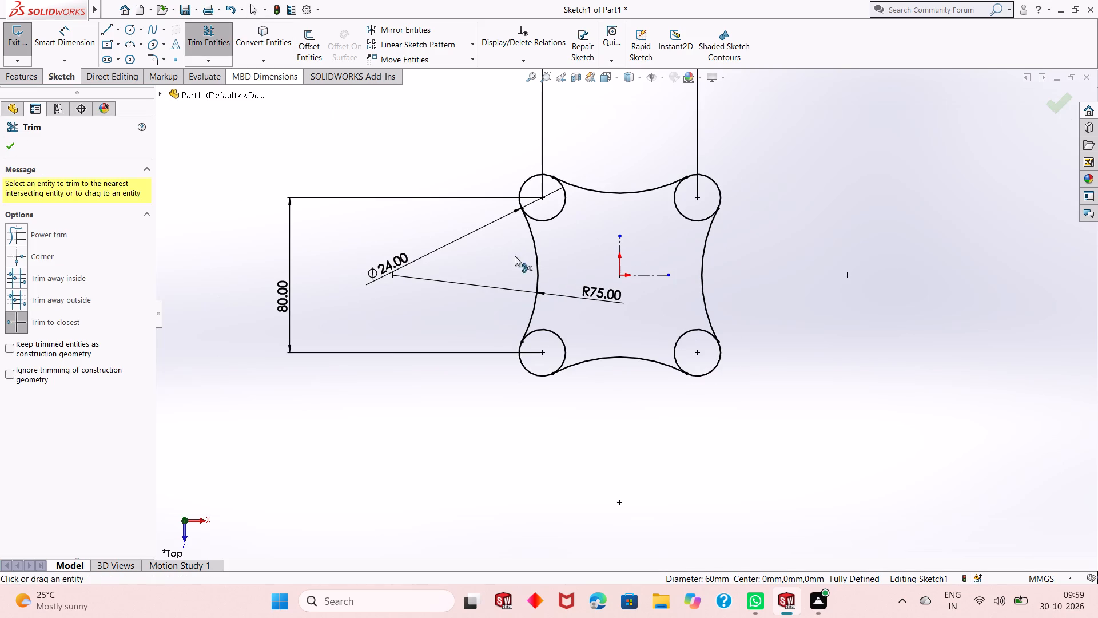
pyautogui.click(554, 337)
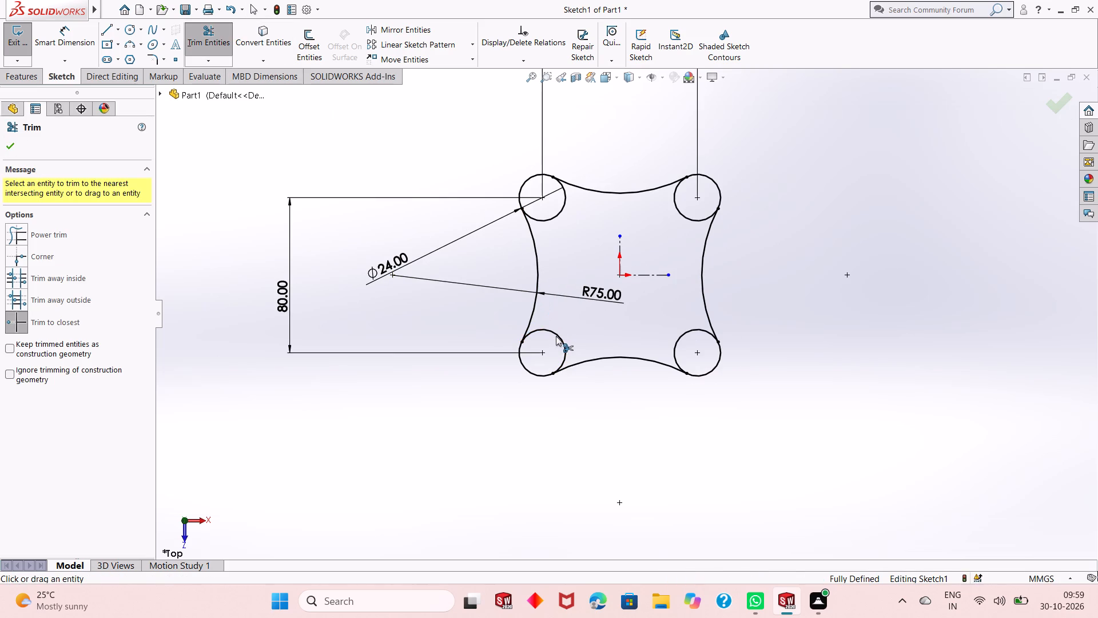
pyautogui.click(556, 336)
pyautogui.click(548, 220)
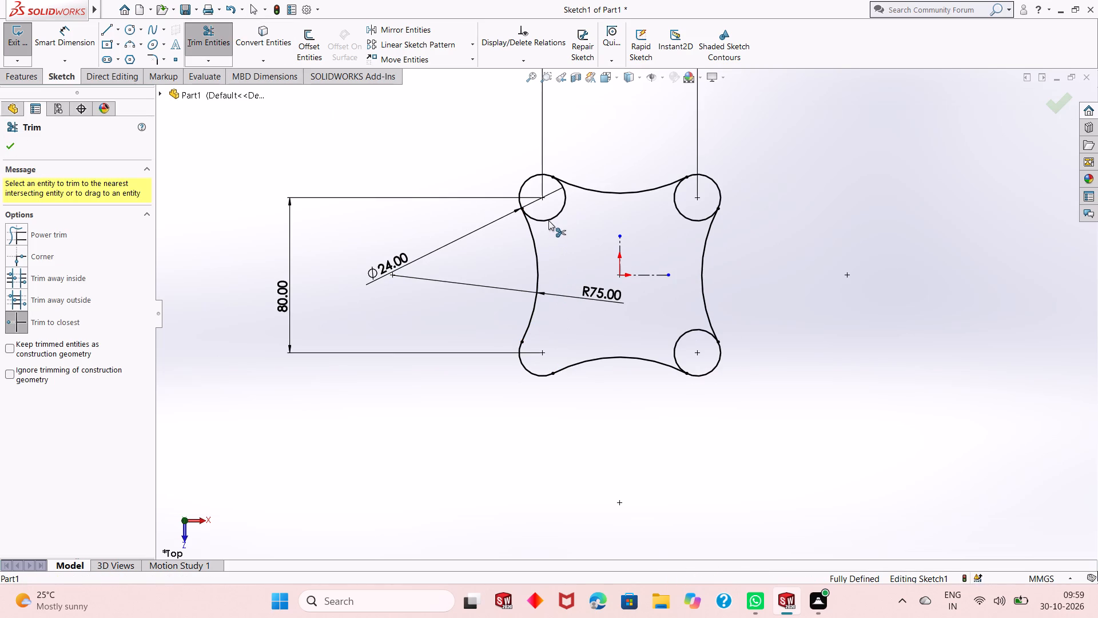
pyautogui.click(686, 220)
pyautogui.click(676, 338)
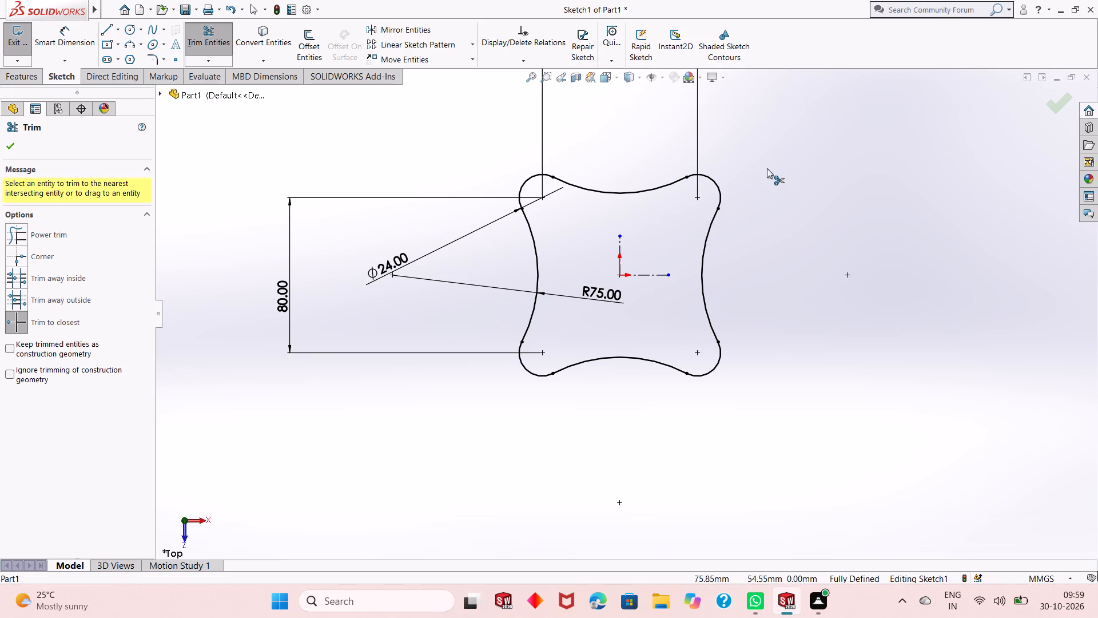
pyautogui.rightClick(767, 168)
pyautogui.click(781, 201)
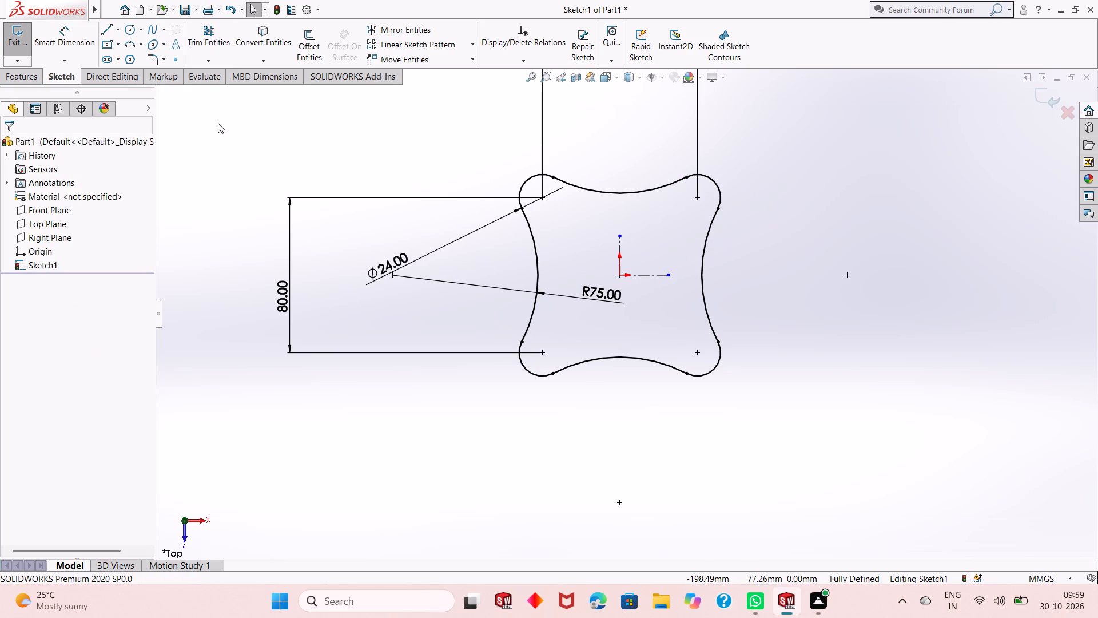
# Extrude the closed profile as a Blind boss from the sketch plane to a depth of 20 mm.
pyautogui.click(27, 77)
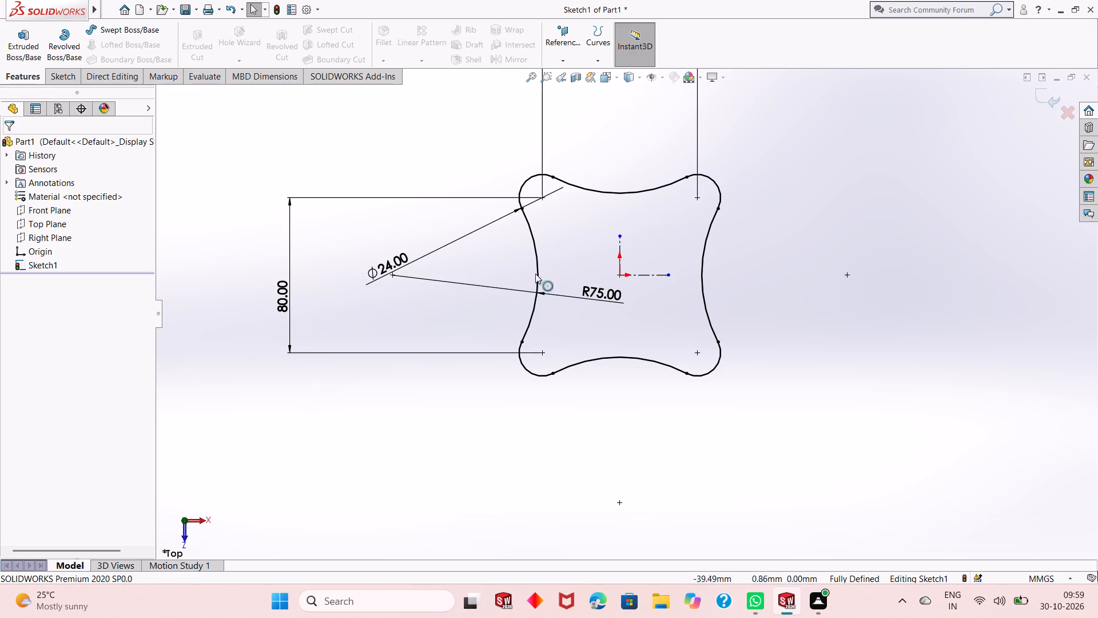
pyautogui.click(26, 51)
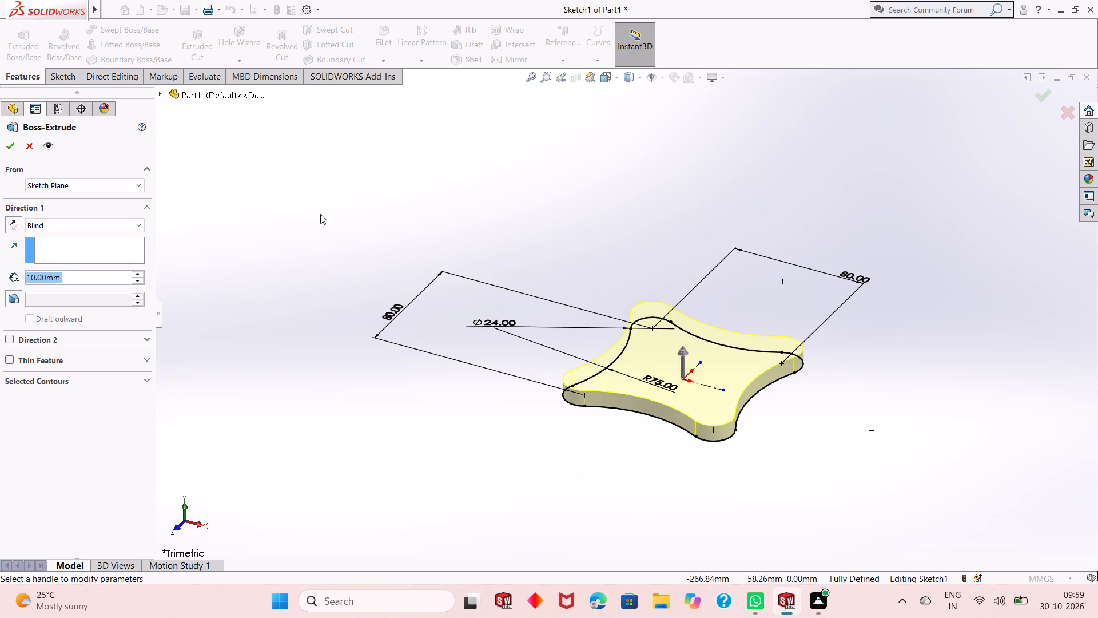
pyautogui.scroll(1, 583, 358)
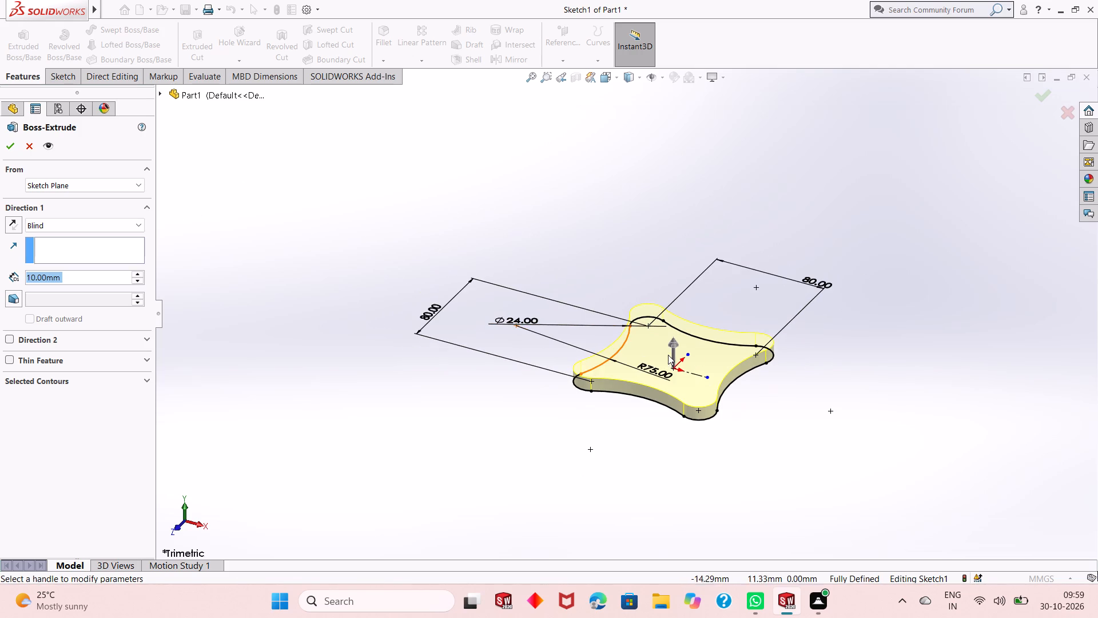
pyautogui.scroll(-3, 686, 349)
pyautogui.scroll(-1, 639, 340)
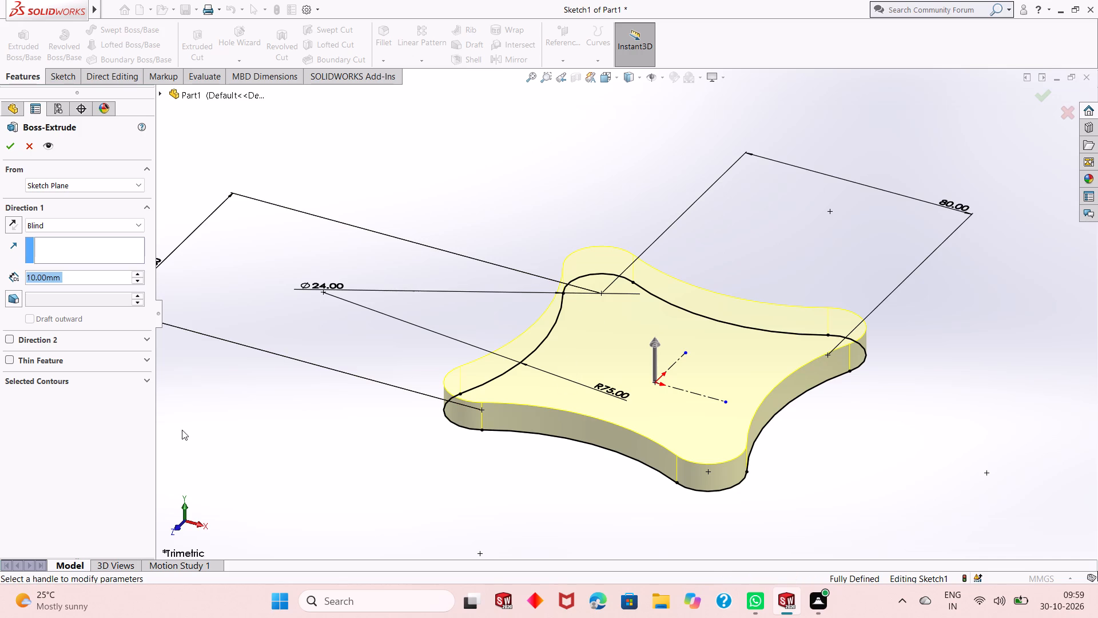
pyautogui.write('20')
pyautogui.press('Return')
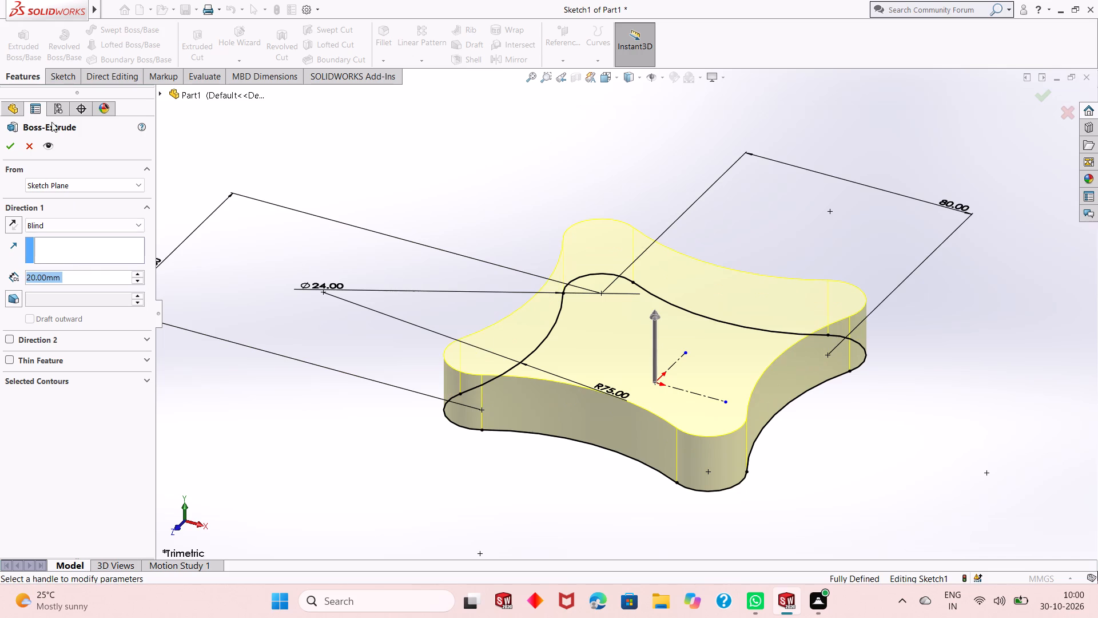
pyautogui.click(11, 152)
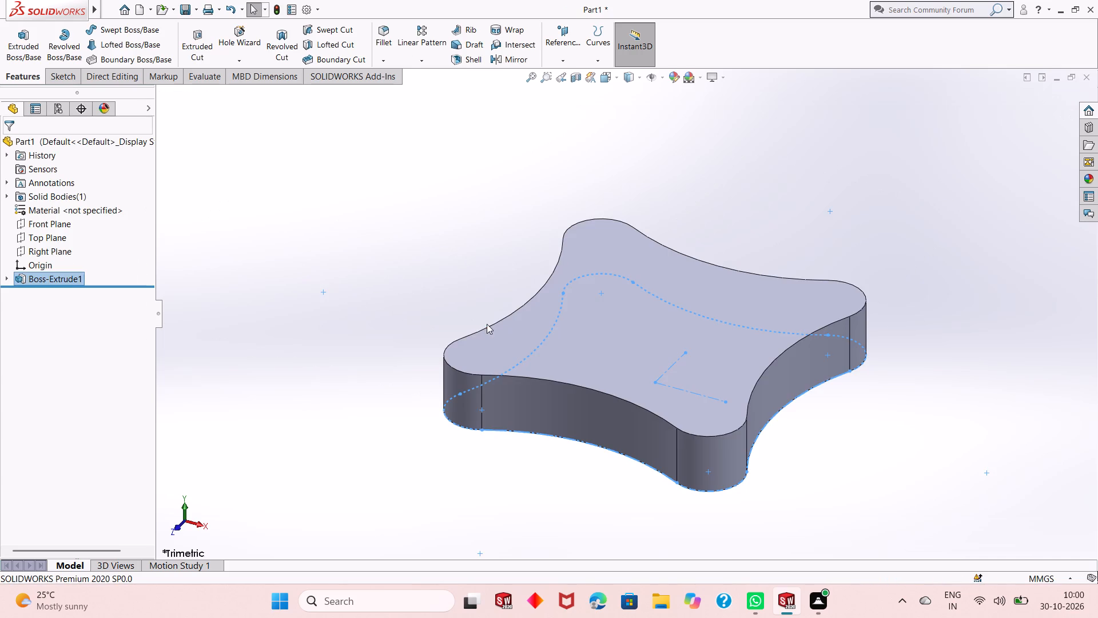
pyautogui.press('Escape')
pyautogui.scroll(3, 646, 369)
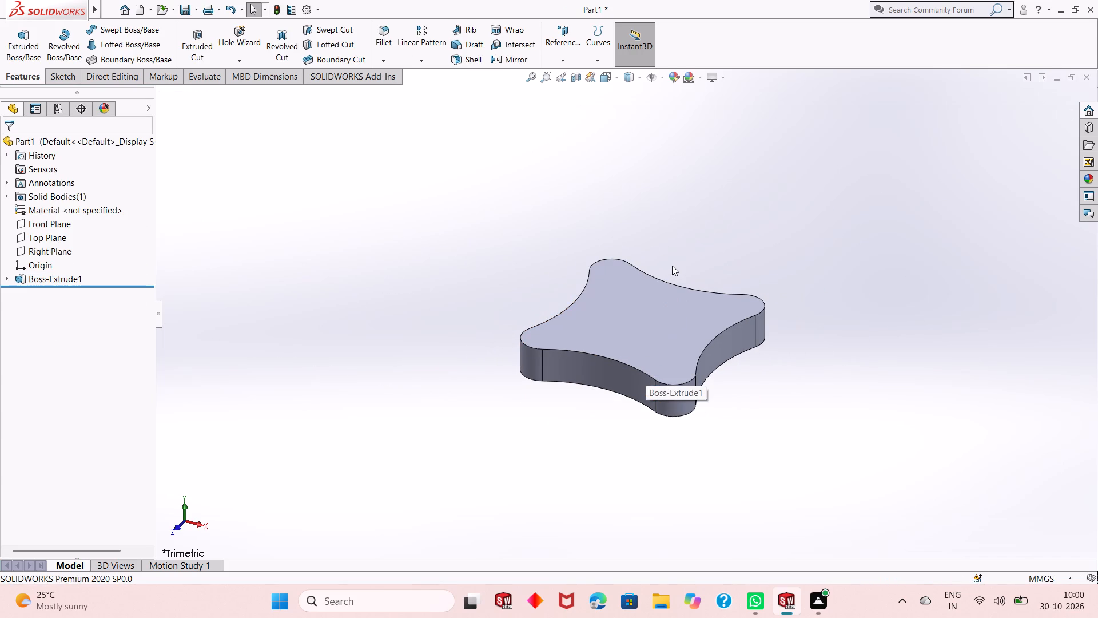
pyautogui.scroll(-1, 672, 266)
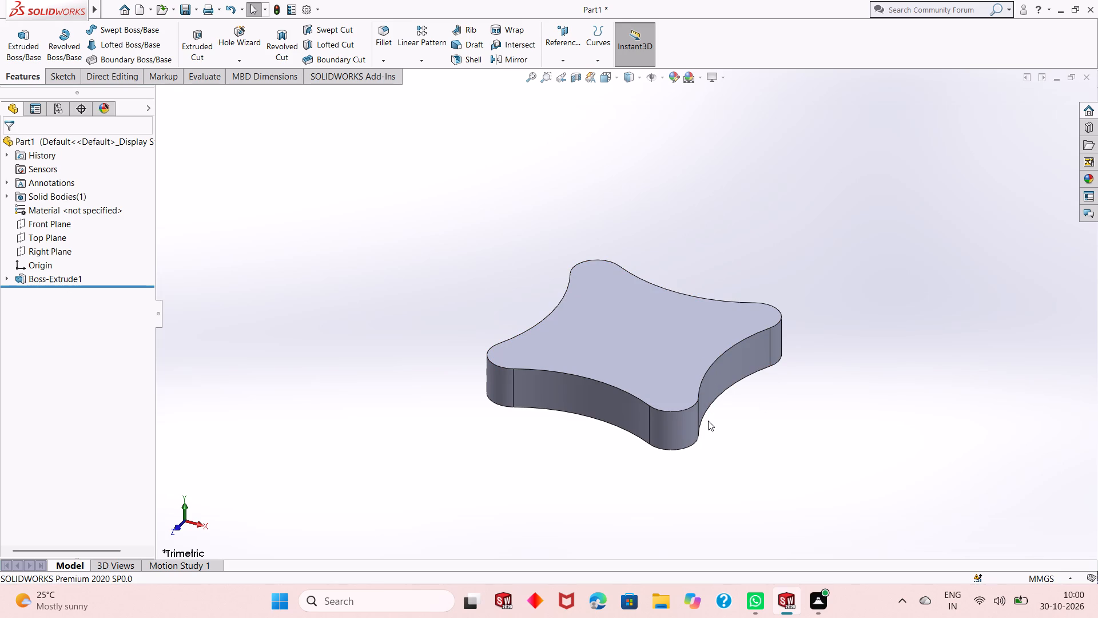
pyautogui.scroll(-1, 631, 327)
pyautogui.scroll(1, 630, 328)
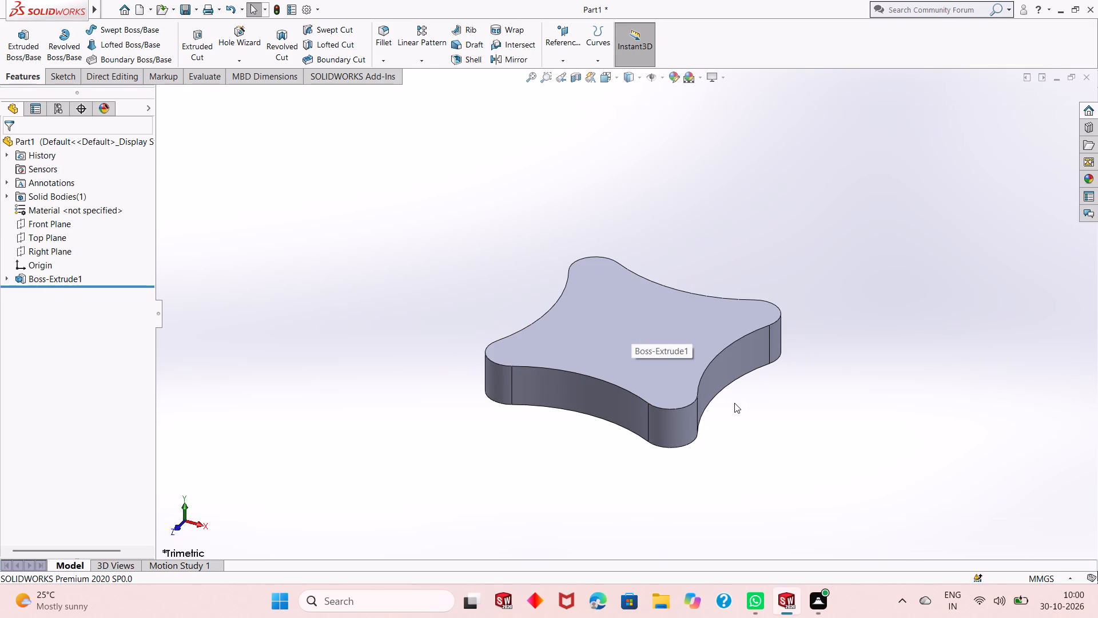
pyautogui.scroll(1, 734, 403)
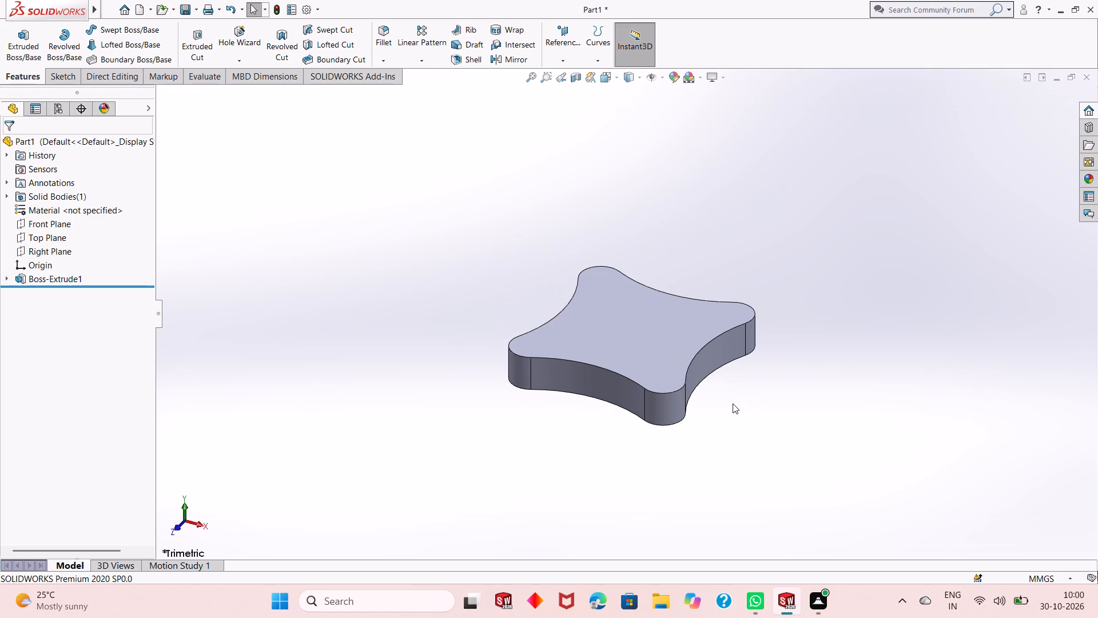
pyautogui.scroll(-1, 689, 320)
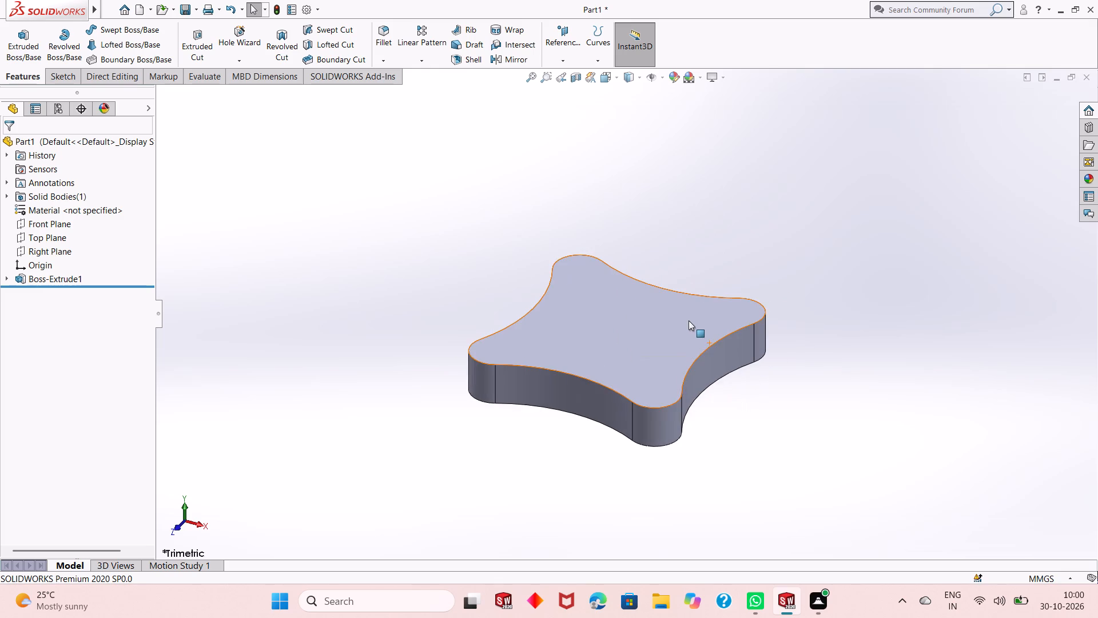
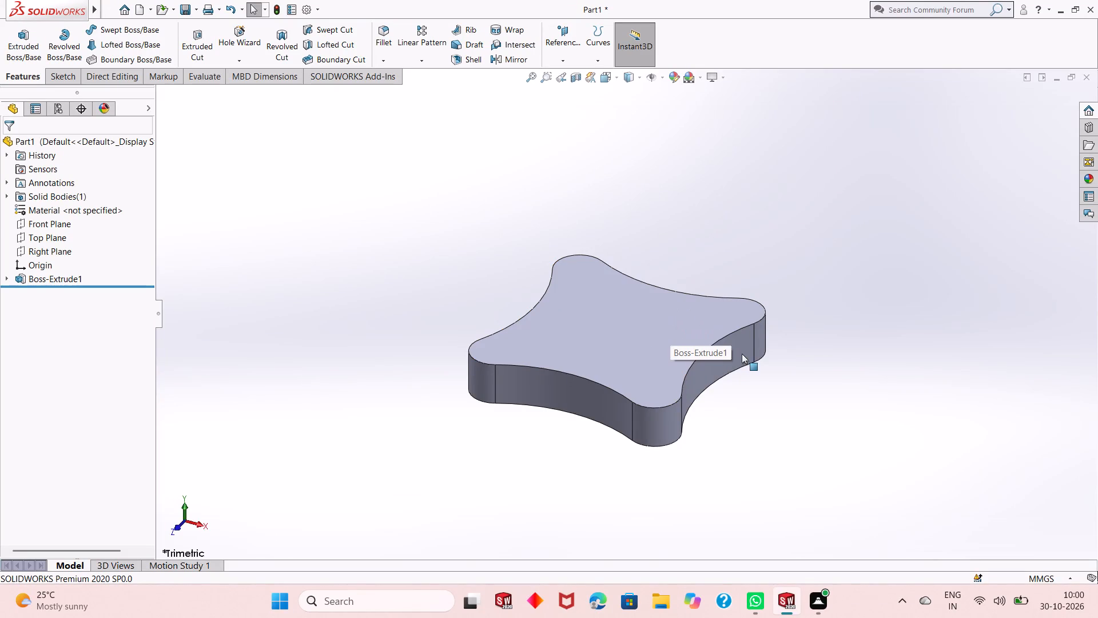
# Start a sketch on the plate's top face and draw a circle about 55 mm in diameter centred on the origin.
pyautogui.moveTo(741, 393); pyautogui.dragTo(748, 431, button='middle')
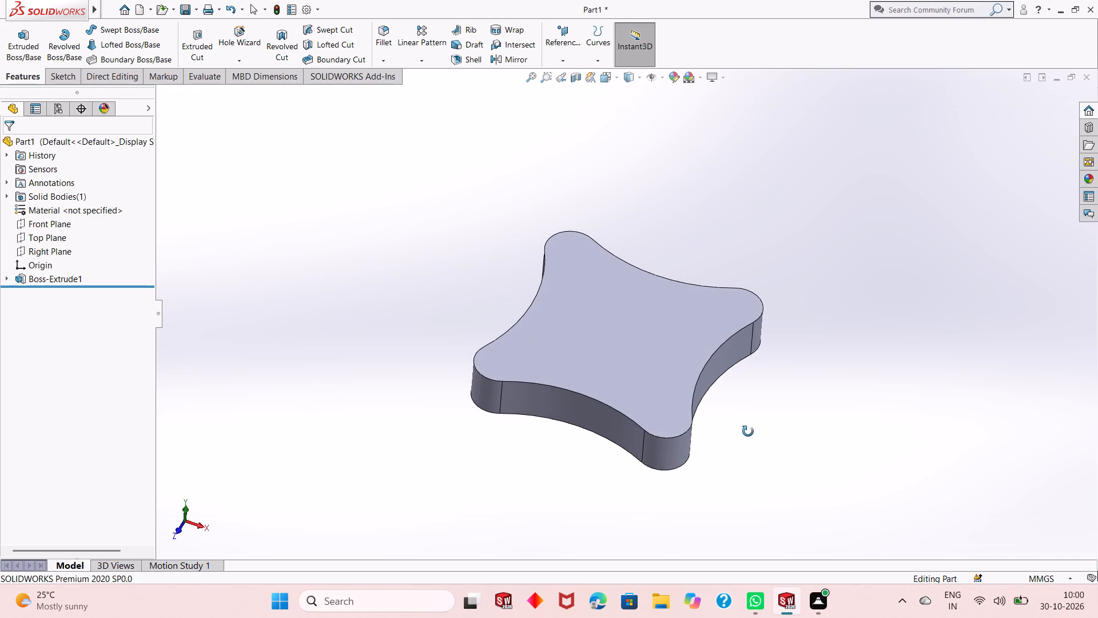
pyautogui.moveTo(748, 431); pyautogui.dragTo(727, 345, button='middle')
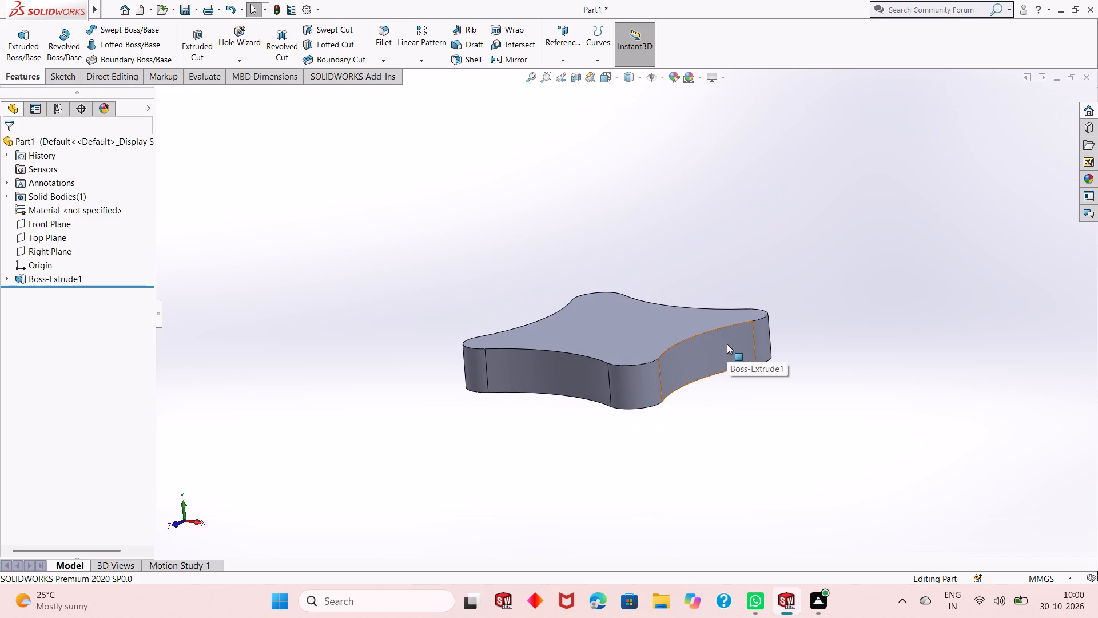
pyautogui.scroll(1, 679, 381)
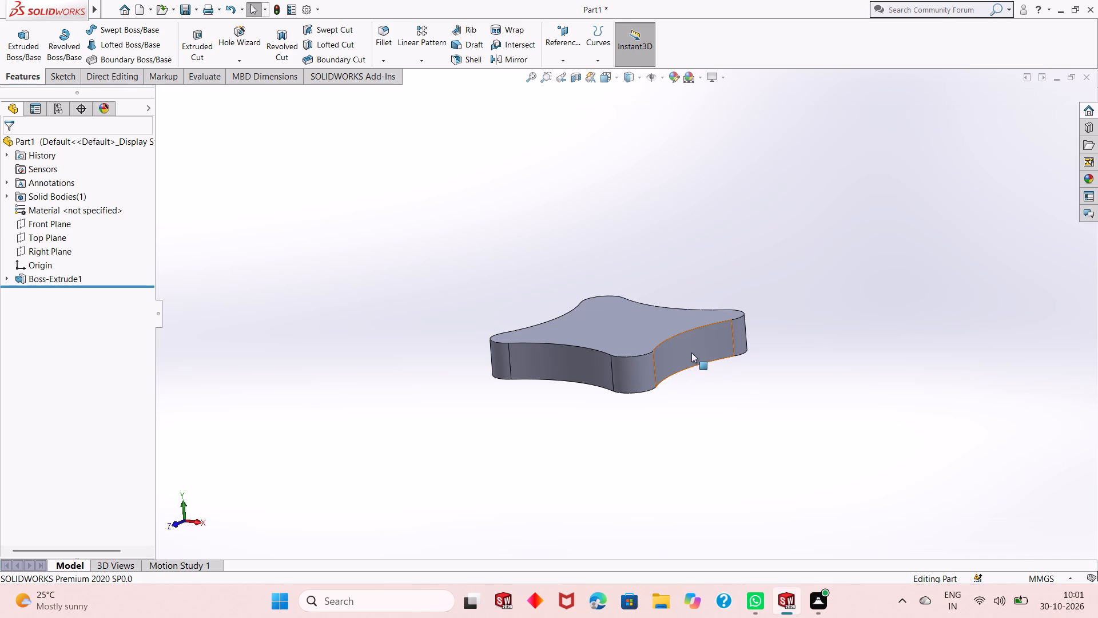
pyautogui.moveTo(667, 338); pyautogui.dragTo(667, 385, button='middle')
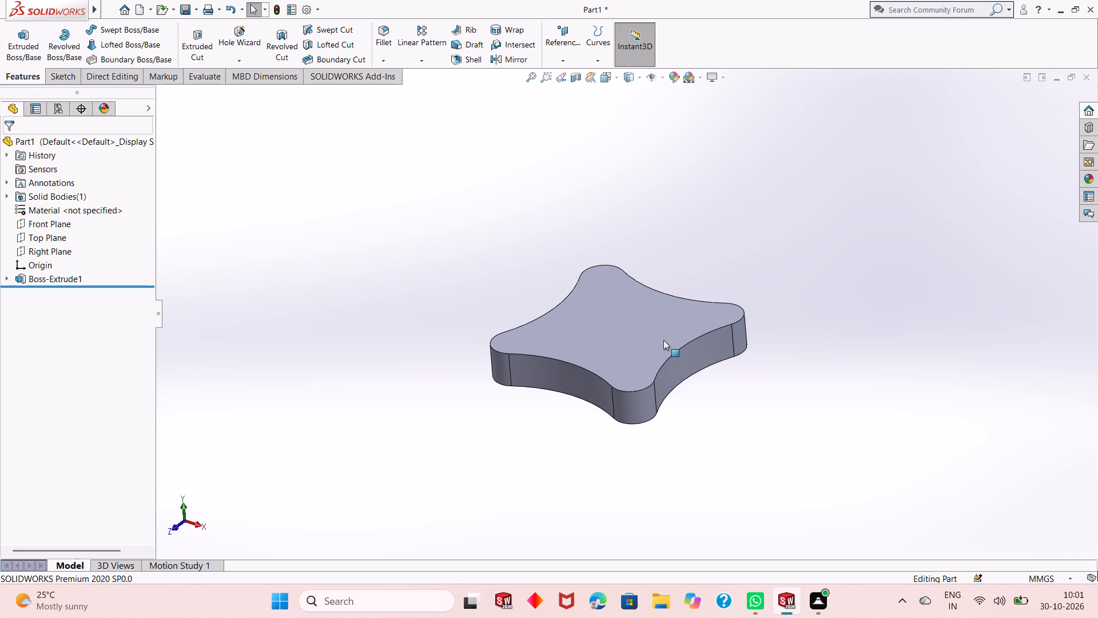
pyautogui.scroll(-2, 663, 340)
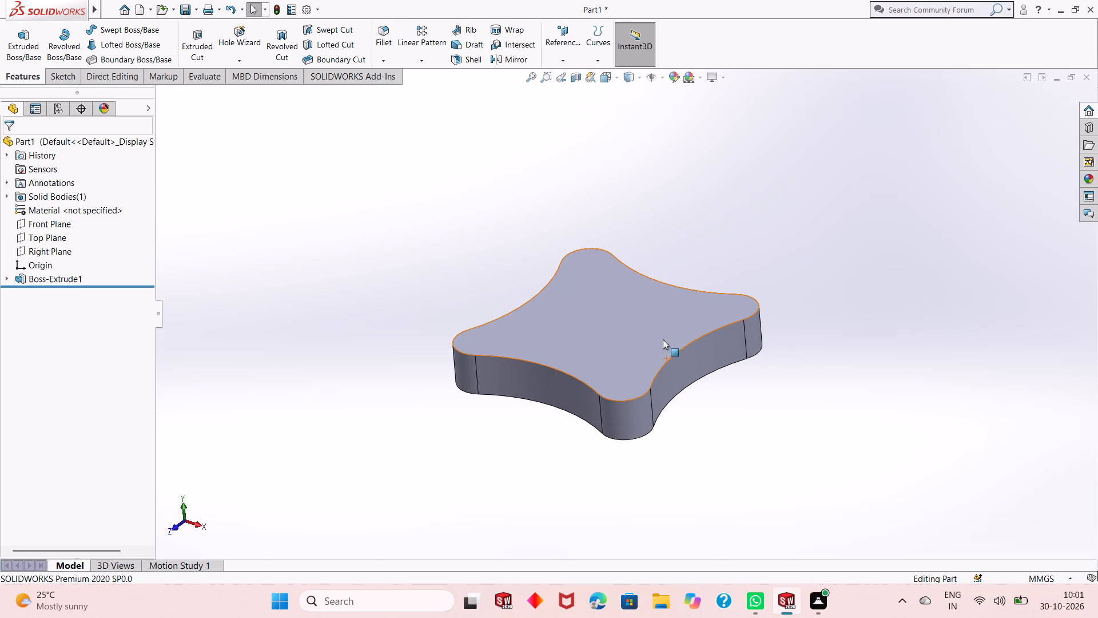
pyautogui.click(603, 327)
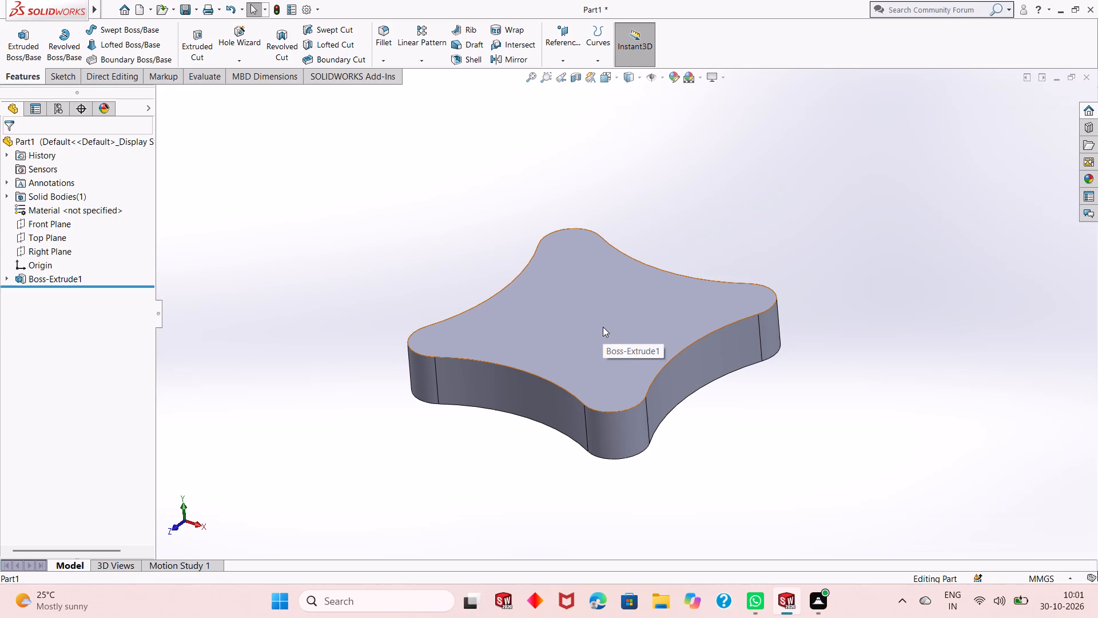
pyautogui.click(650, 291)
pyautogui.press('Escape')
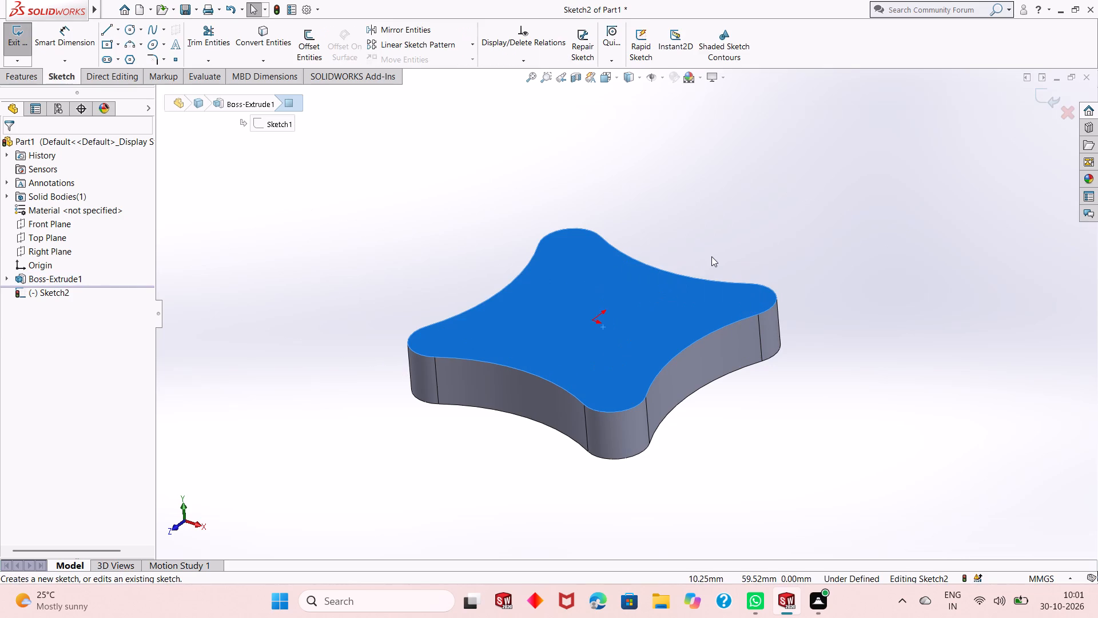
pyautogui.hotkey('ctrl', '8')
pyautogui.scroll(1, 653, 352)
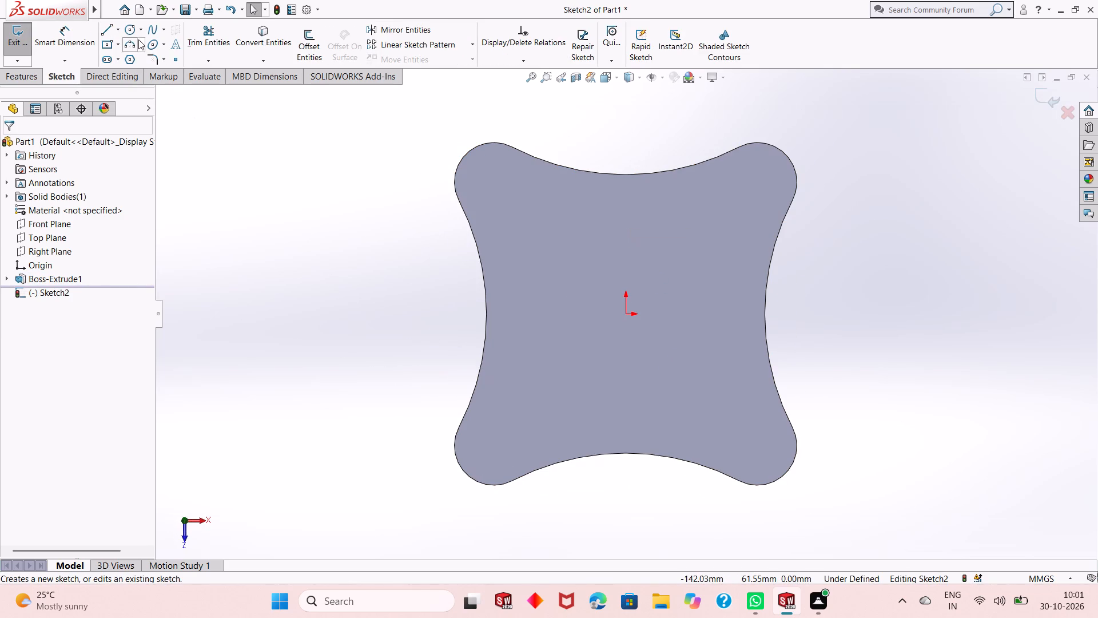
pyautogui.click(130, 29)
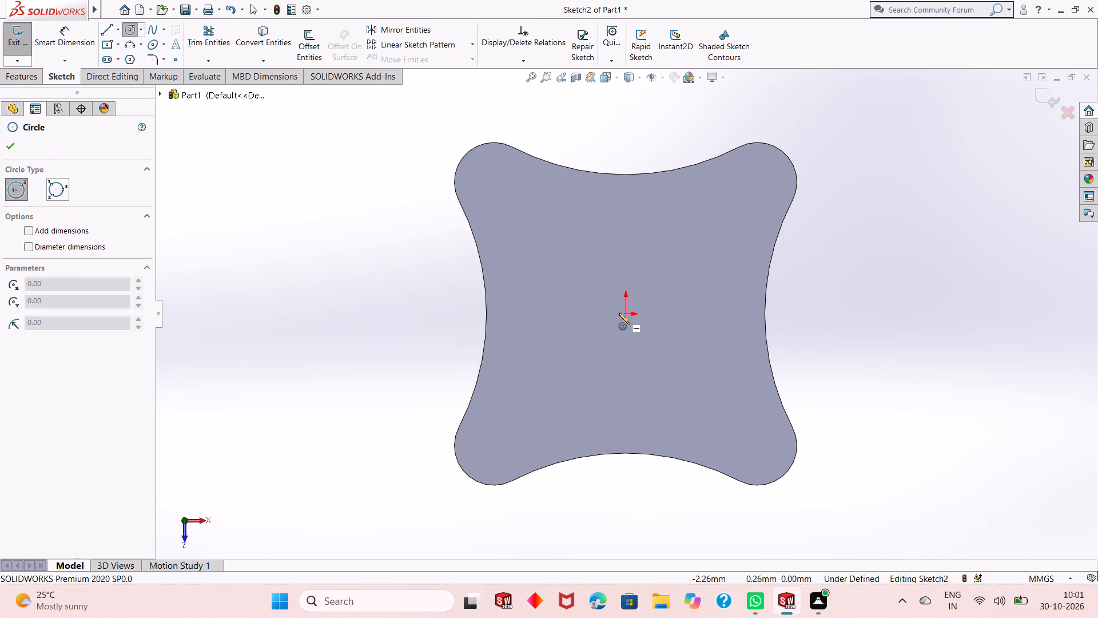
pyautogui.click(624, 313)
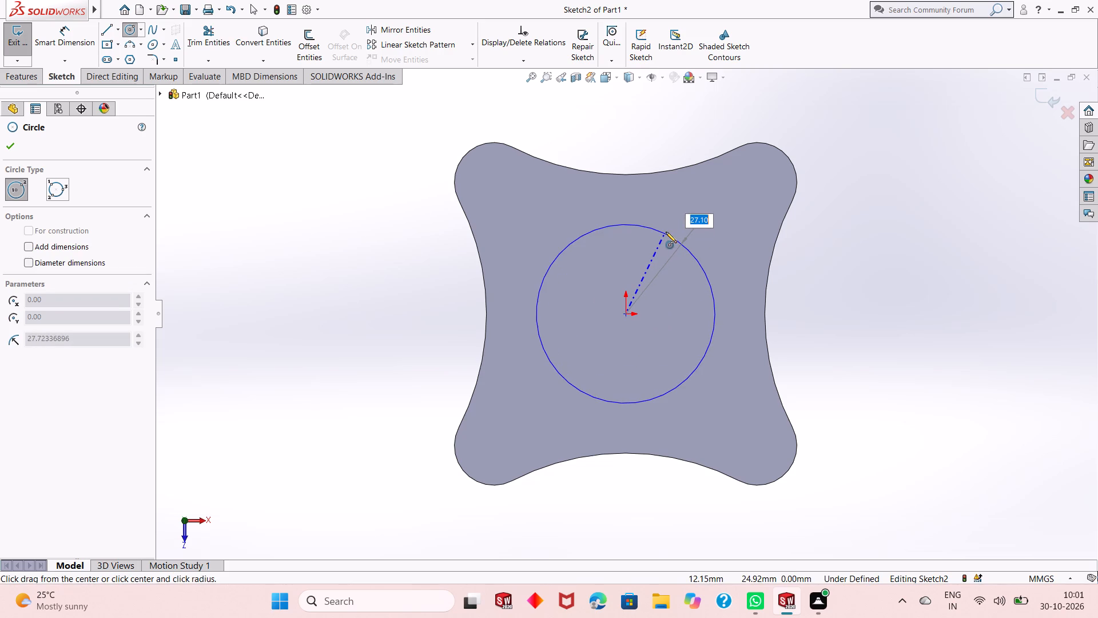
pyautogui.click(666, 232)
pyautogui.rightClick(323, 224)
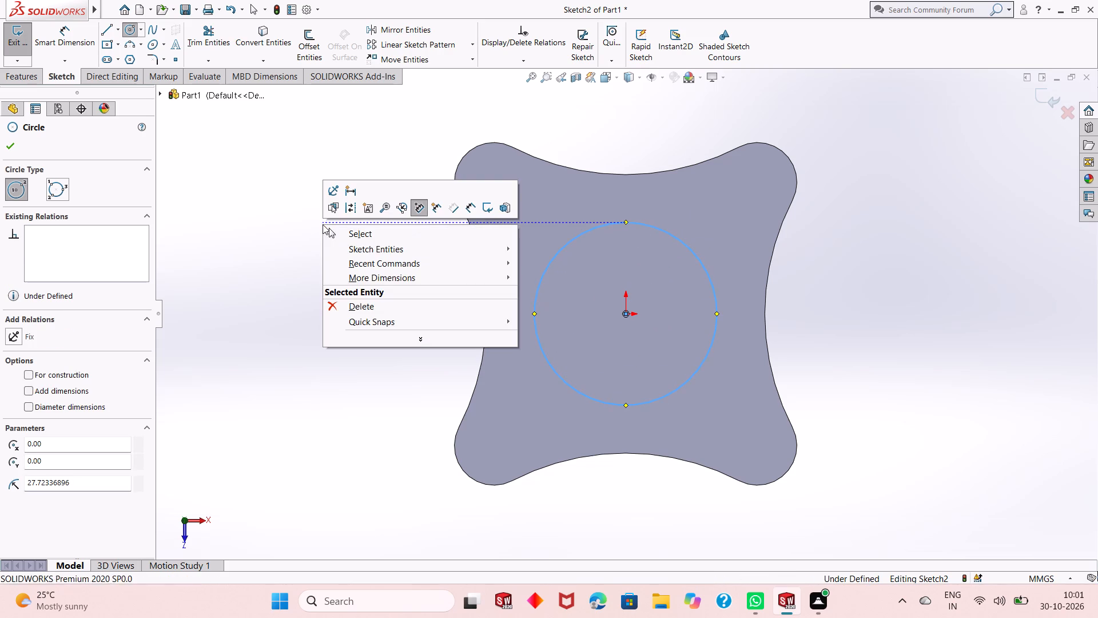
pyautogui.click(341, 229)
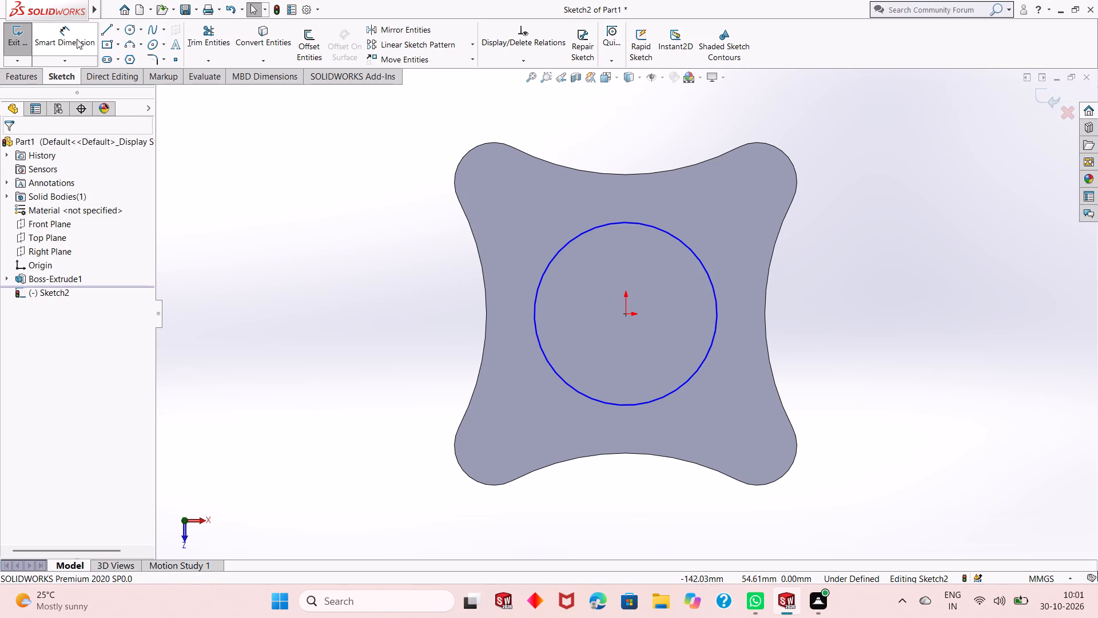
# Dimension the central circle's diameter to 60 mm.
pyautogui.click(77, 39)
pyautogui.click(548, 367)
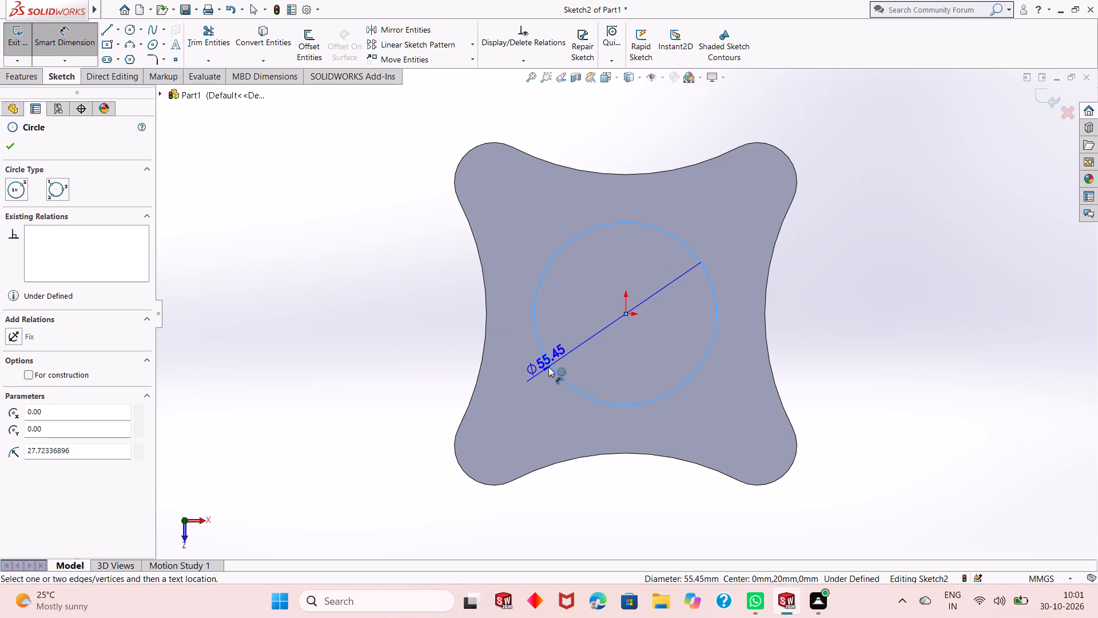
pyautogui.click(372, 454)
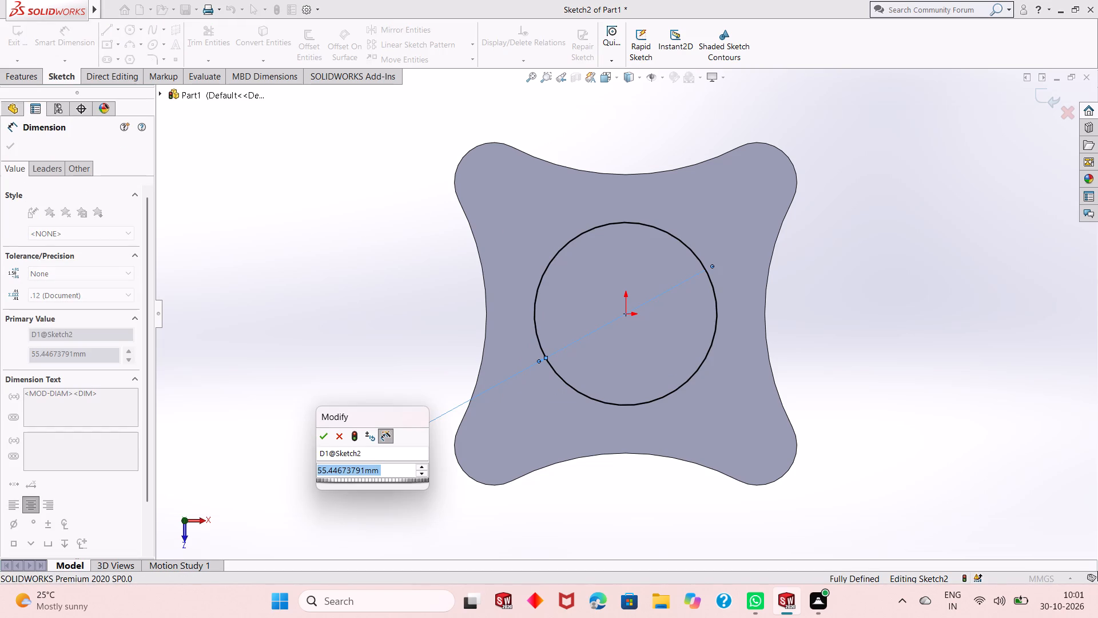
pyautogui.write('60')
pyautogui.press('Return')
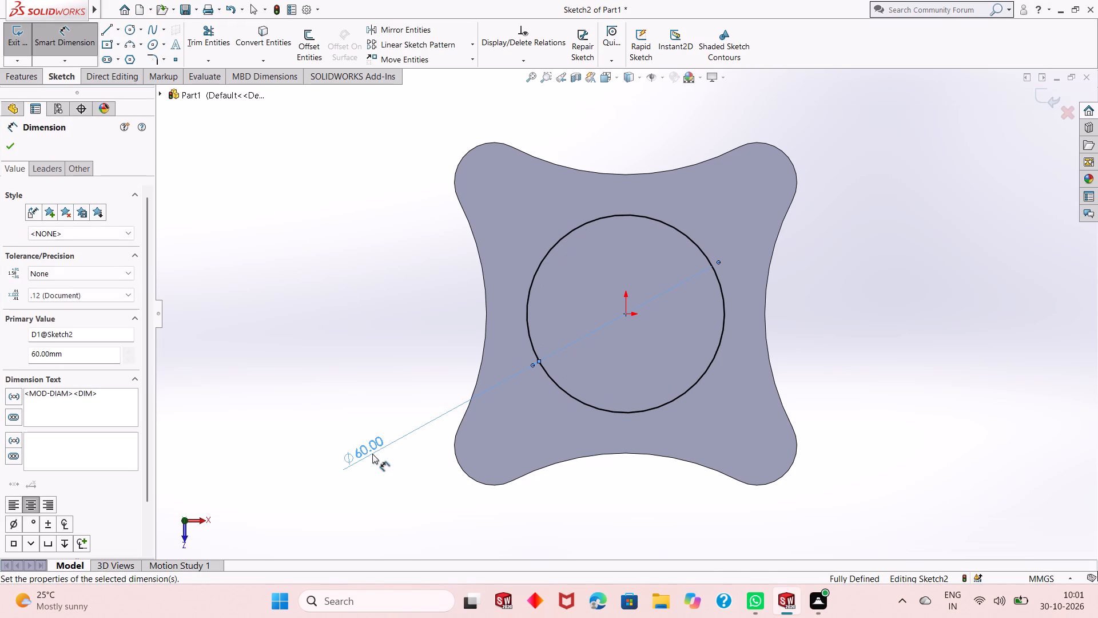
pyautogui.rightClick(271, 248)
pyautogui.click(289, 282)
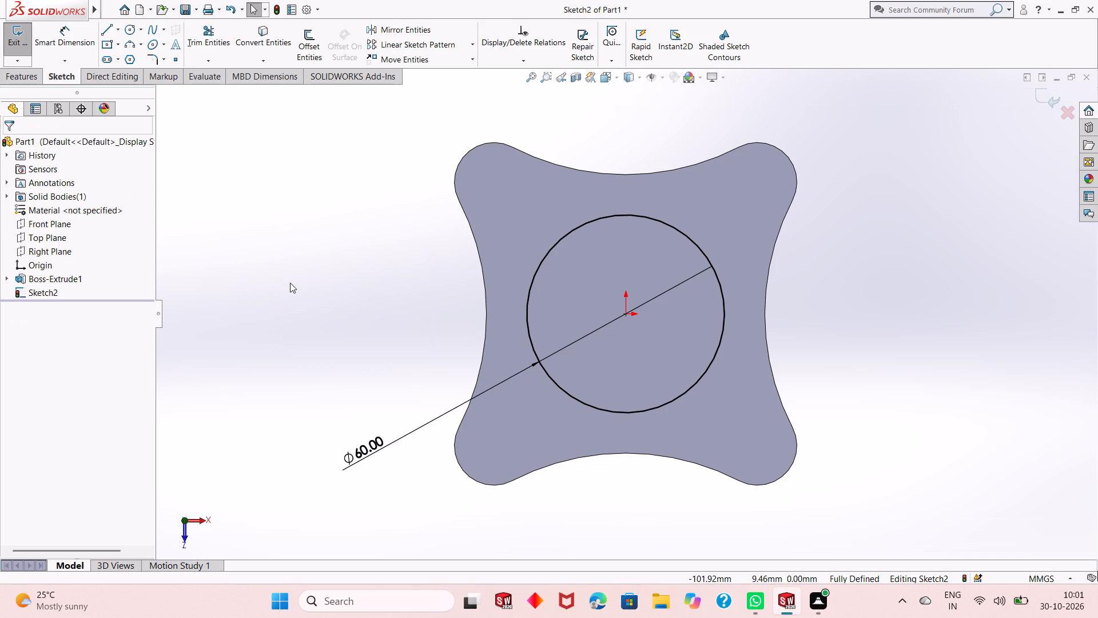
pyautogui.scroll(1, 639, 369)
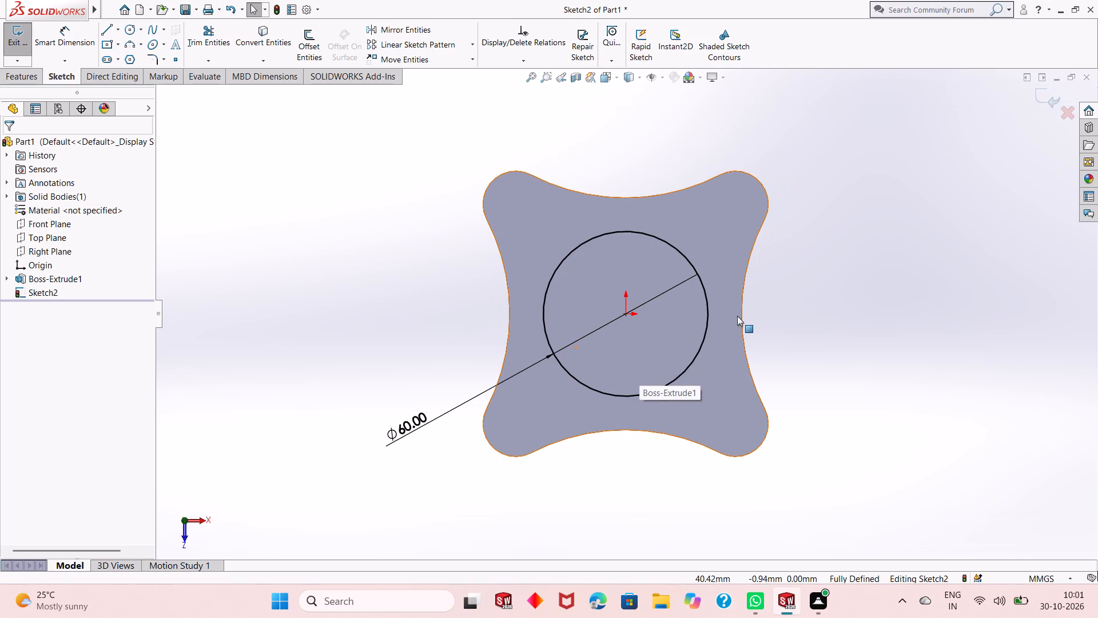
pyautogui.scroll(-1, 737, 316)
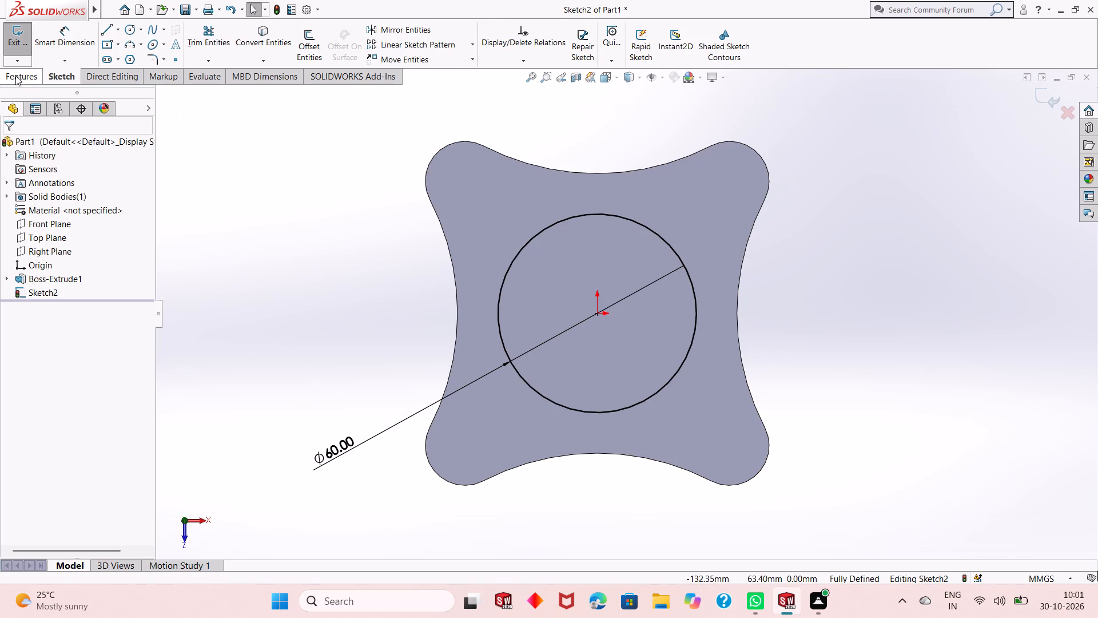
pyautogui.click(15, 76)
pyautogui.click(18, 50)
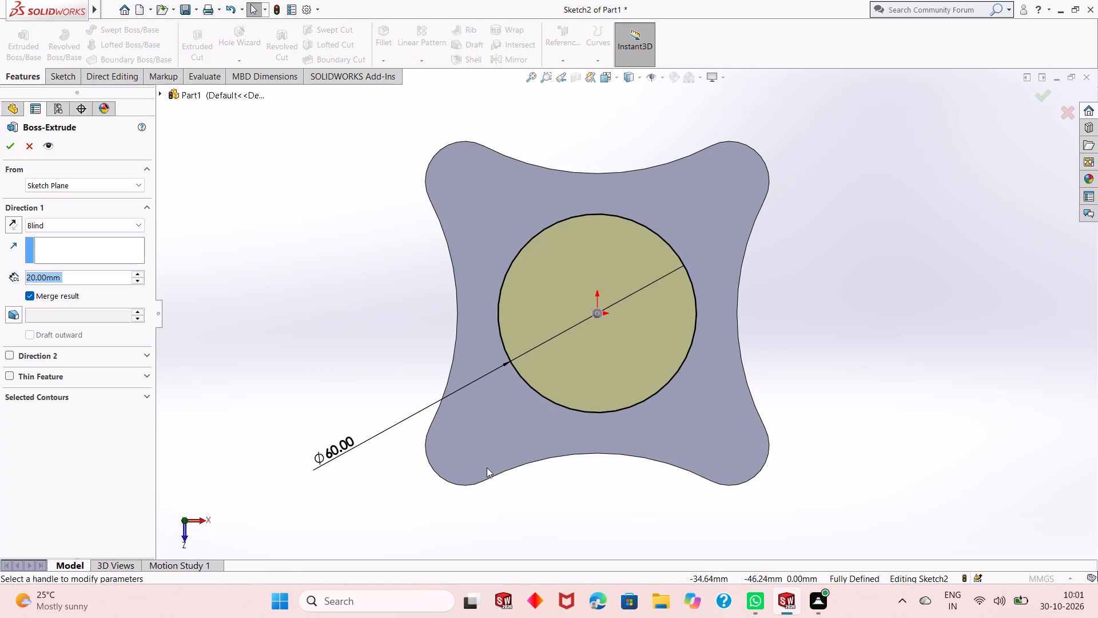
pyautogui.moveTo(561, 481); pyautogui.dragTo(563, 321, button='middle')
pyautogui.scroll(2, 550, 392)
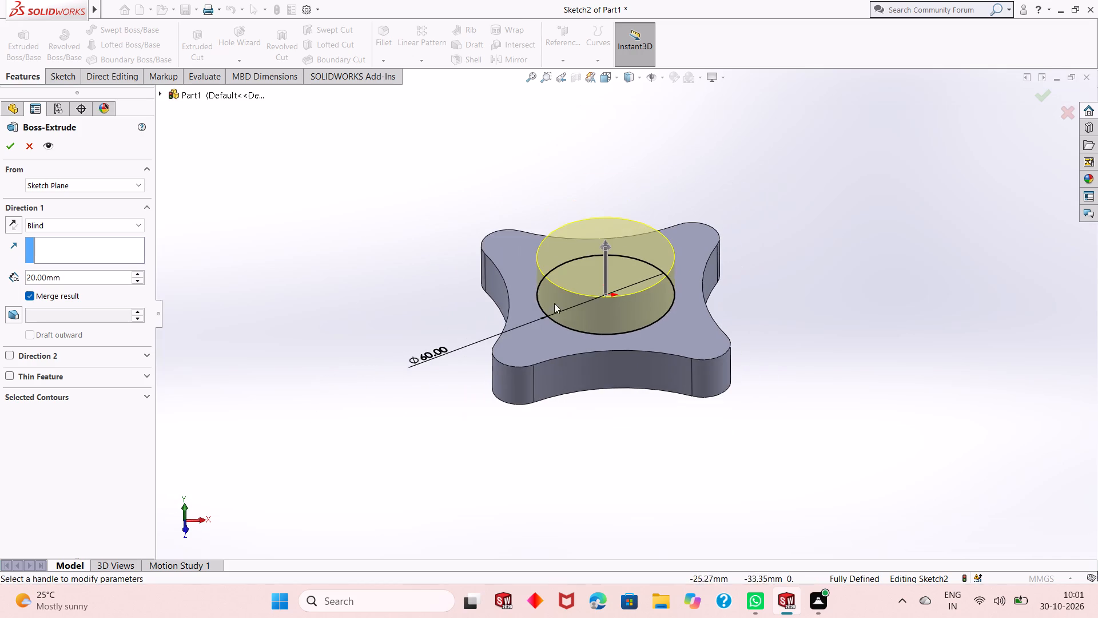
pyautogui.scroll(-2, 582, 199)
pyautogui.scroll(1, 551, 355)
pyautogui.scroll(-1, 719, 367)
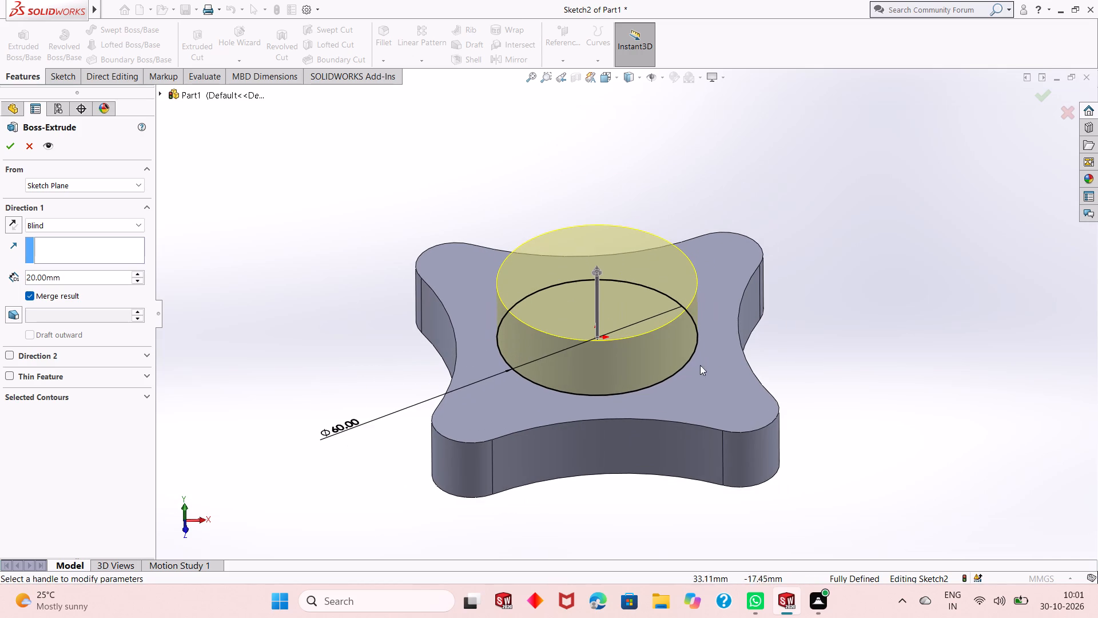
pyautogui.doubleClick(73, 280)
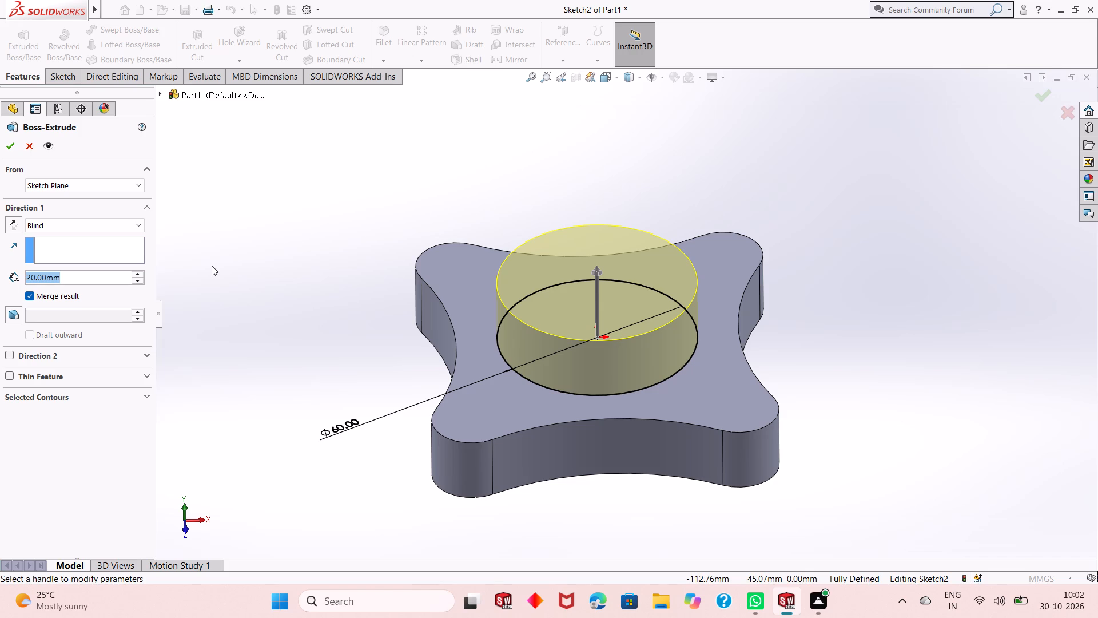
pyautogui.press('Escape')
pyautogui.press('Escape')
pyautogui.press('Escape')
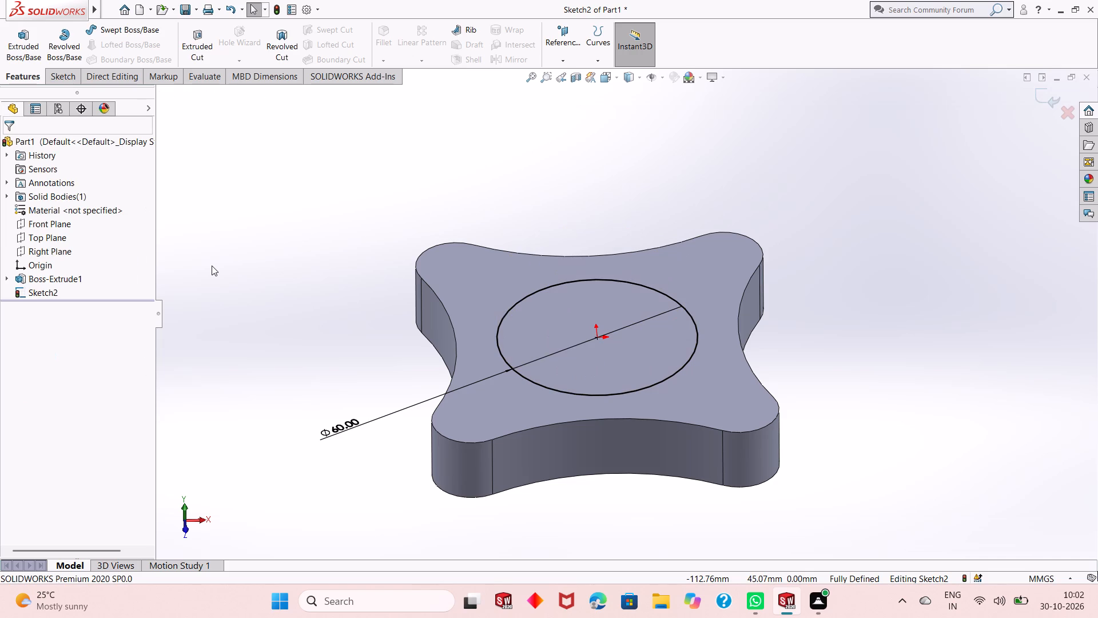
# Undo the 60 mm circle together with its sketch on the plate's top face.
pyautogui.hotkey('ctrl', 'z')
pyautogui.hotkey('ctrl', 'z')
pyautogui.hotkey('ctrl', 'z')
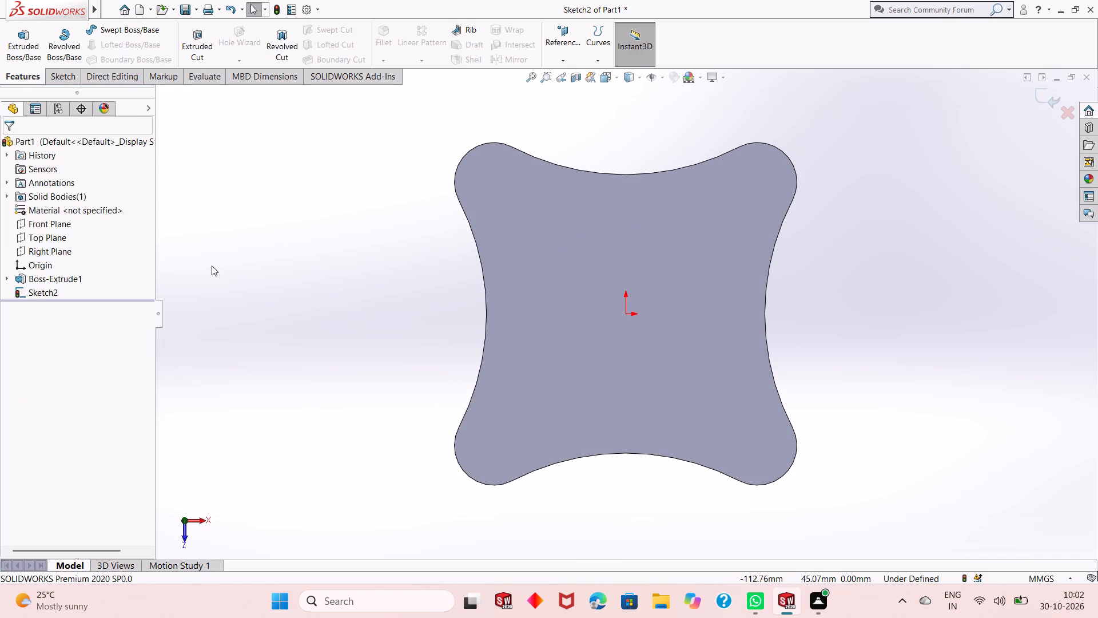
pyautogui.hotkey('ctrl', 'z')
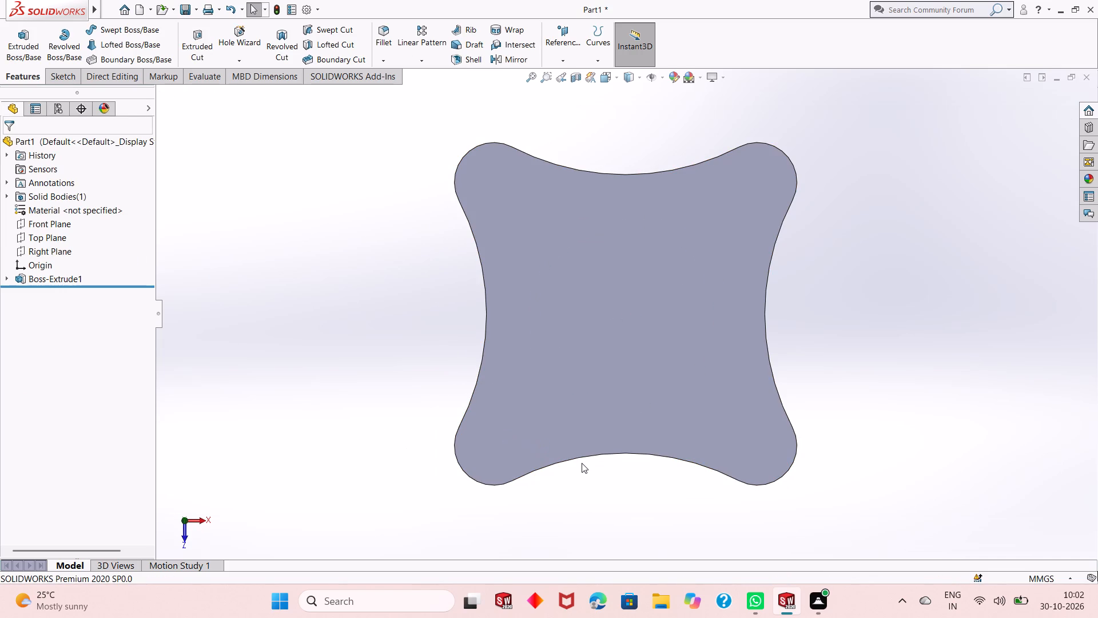
# On the plate's bottom face, sketch four 12 mm radius circles concentric with the rounded corners and matching their outer edges.
pyautogui.moveTo(583, 465); pyautogui.dragTo(714, 260, button='middle')
pyautogui.click(640, 301)
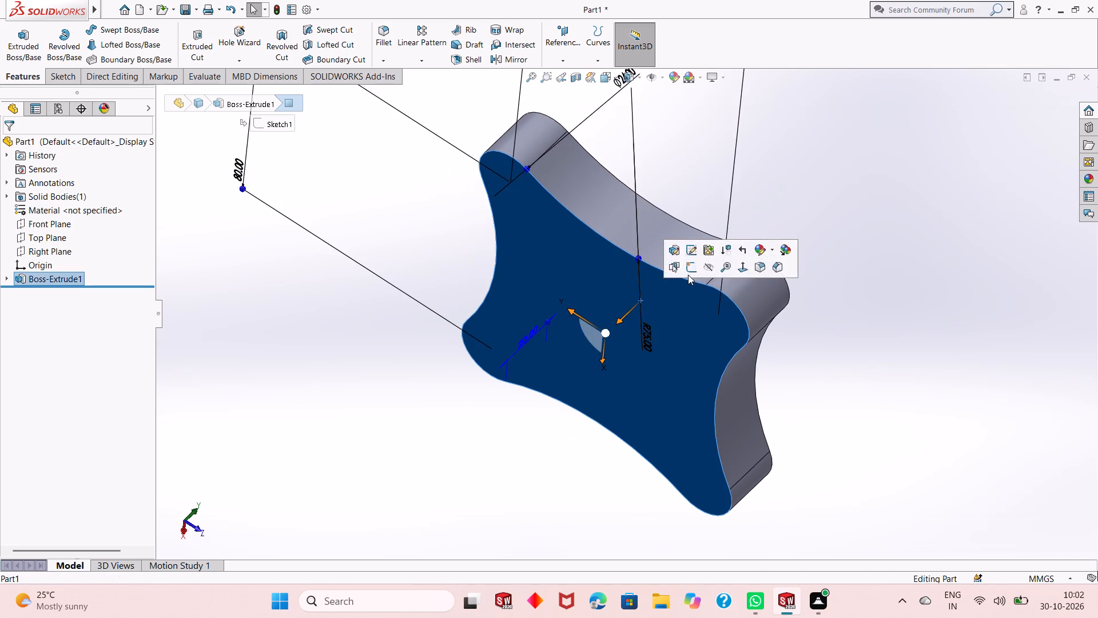
pyautogui.click(690, 271)
pyautogui.hotkey('ctrl', '8')
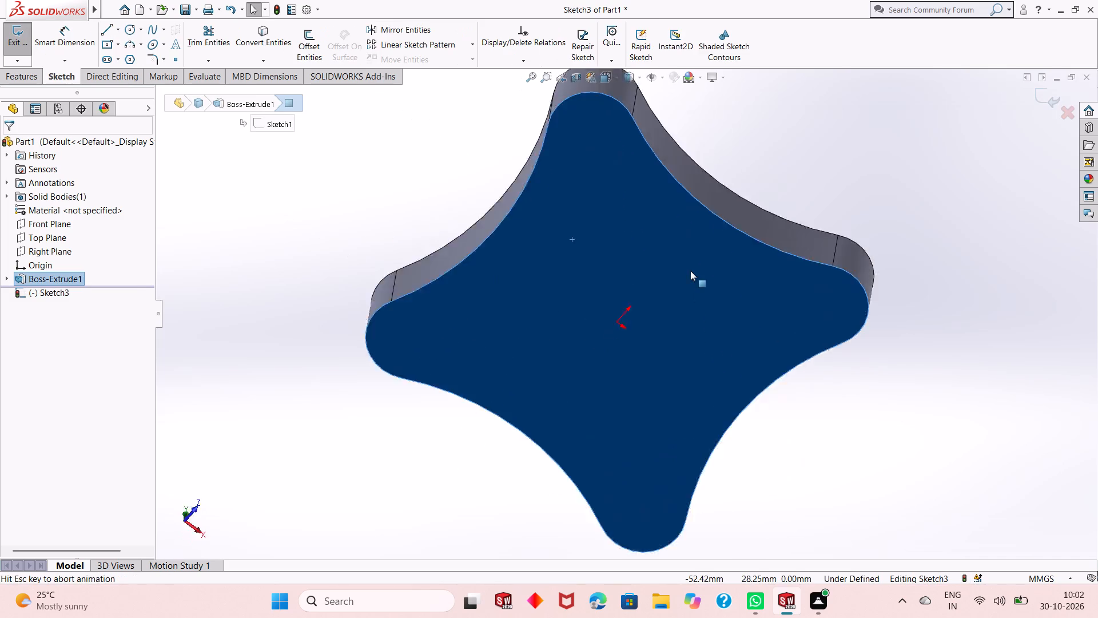
pyautogui.press('Escape')
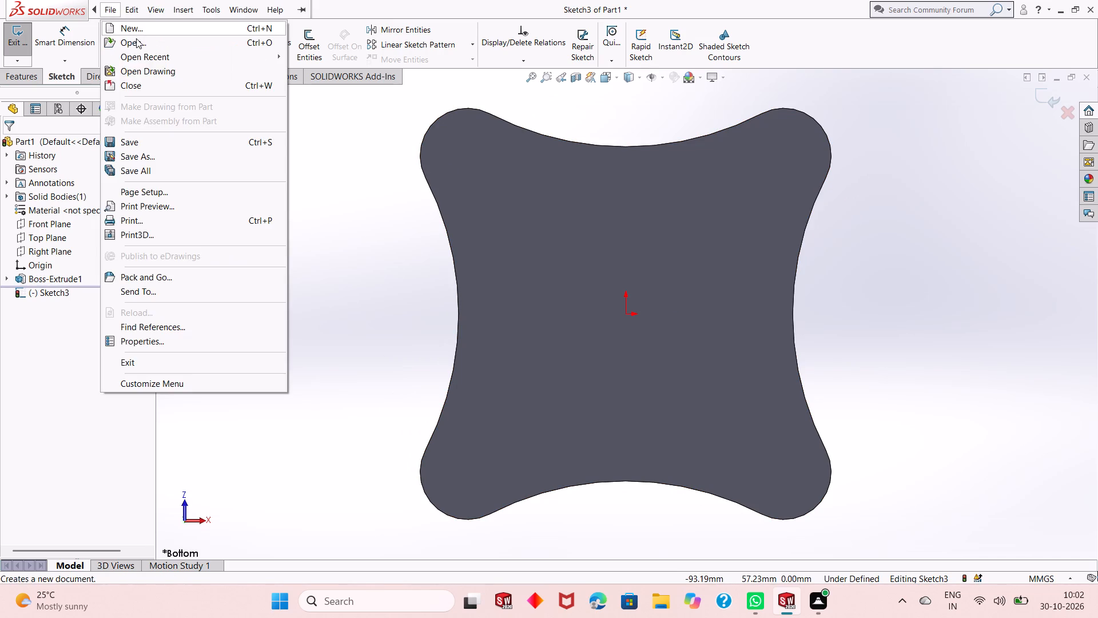
pyautogui.press('Escape')
pyautogui.click(128, 31)
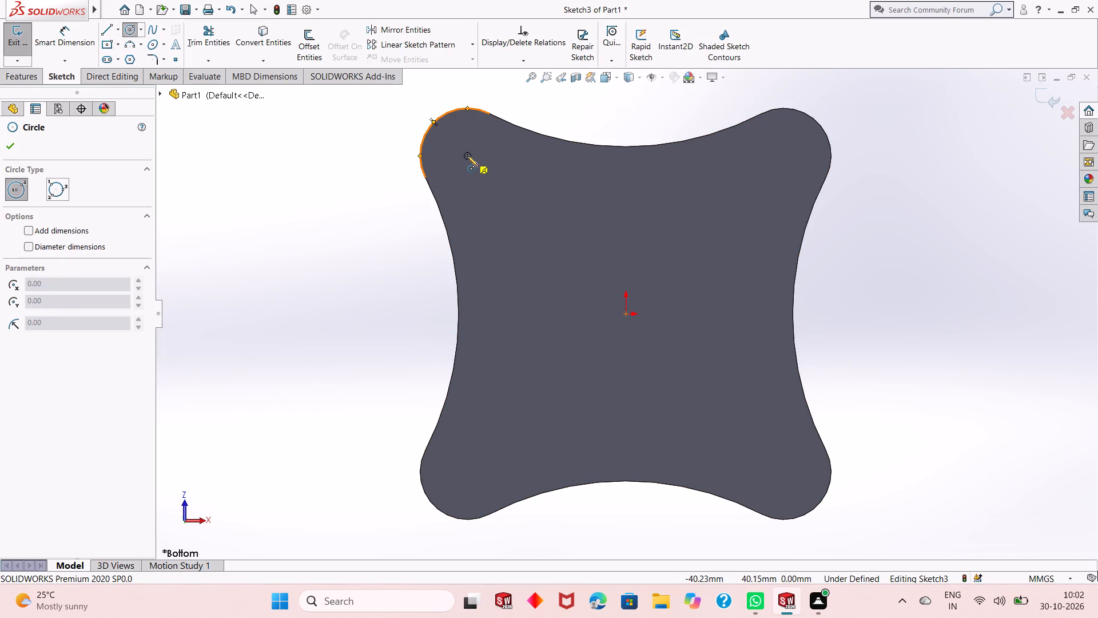
pyautogui.click(467, 156)
pyautogui.click(447, 113)
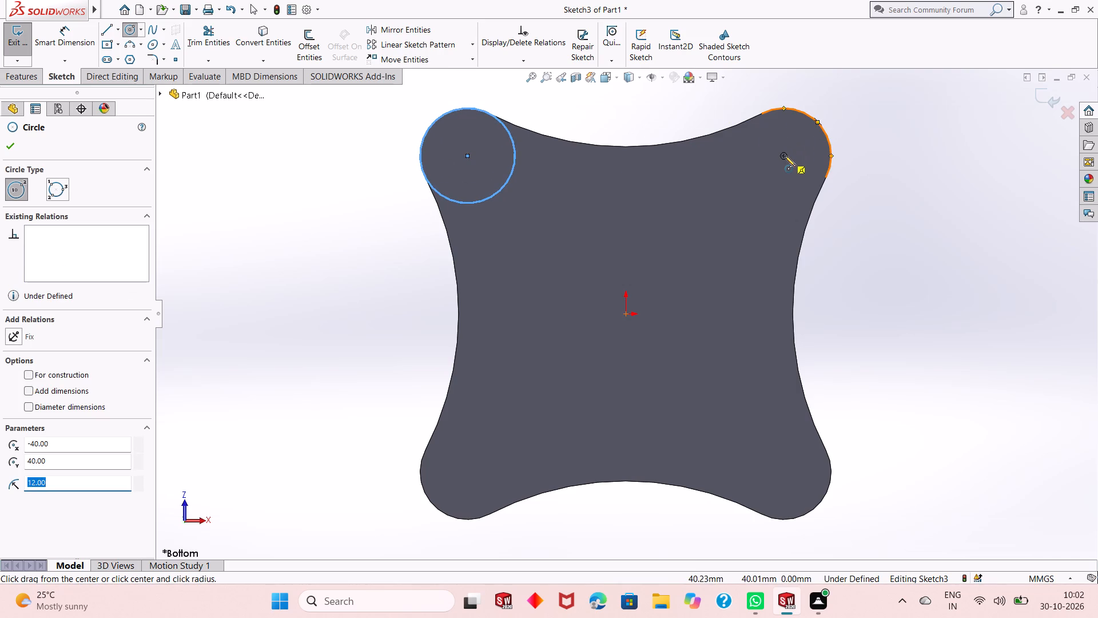
pyautogui.click(785, 156)
pyautogui.click(813, 119)
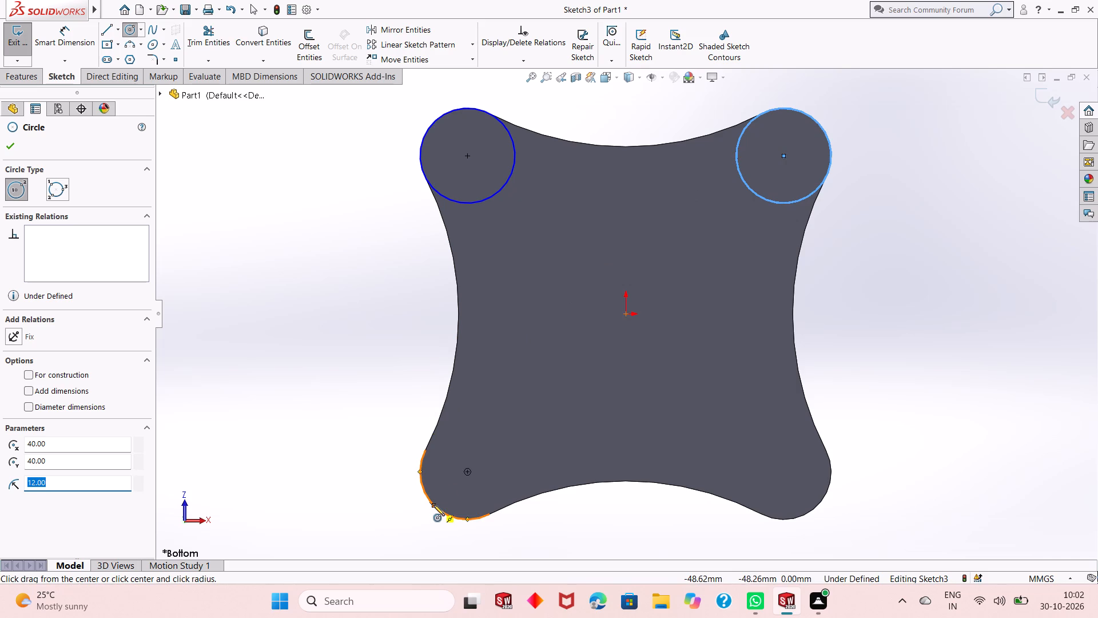
pyautogui.click(468, 470)
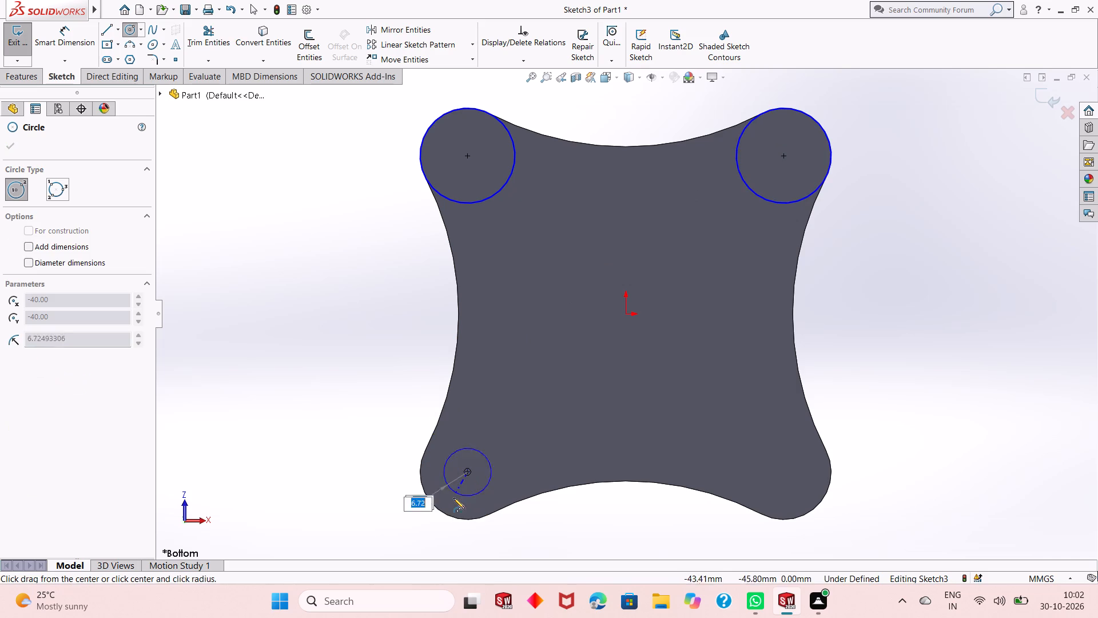
pyautogui.click(446, 513)
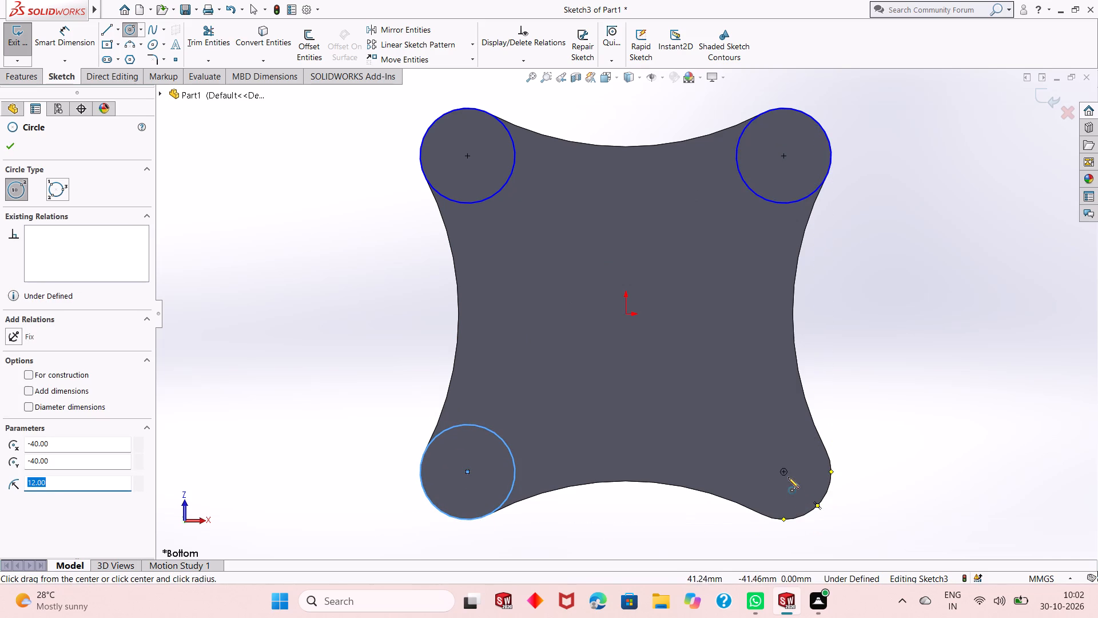
pyautogui.click(785, 472)
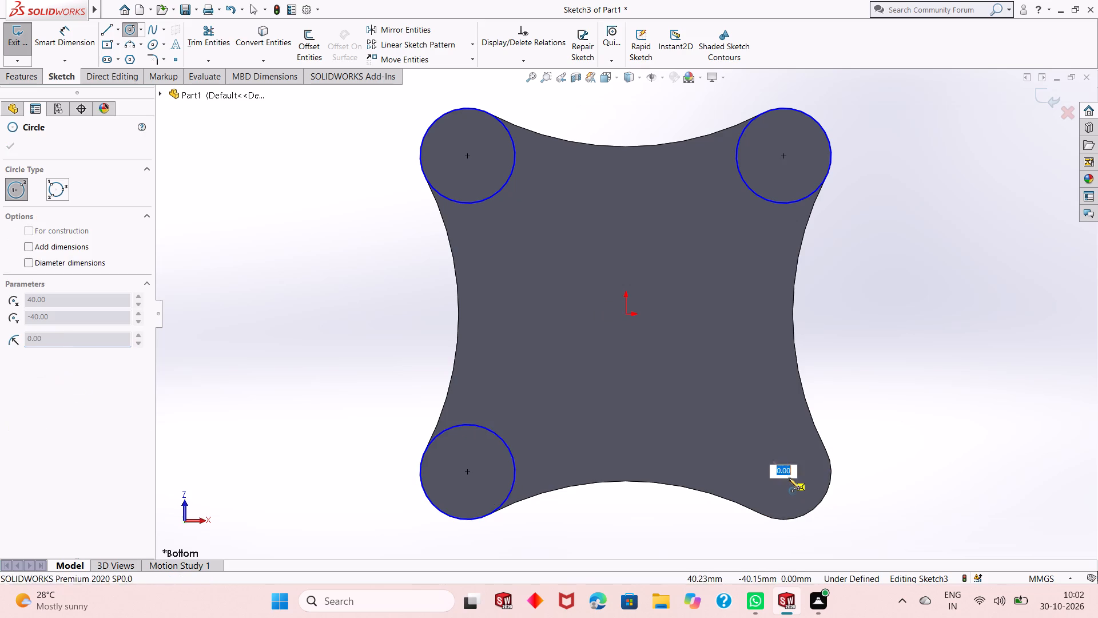
pyautogui.click(818, 505)
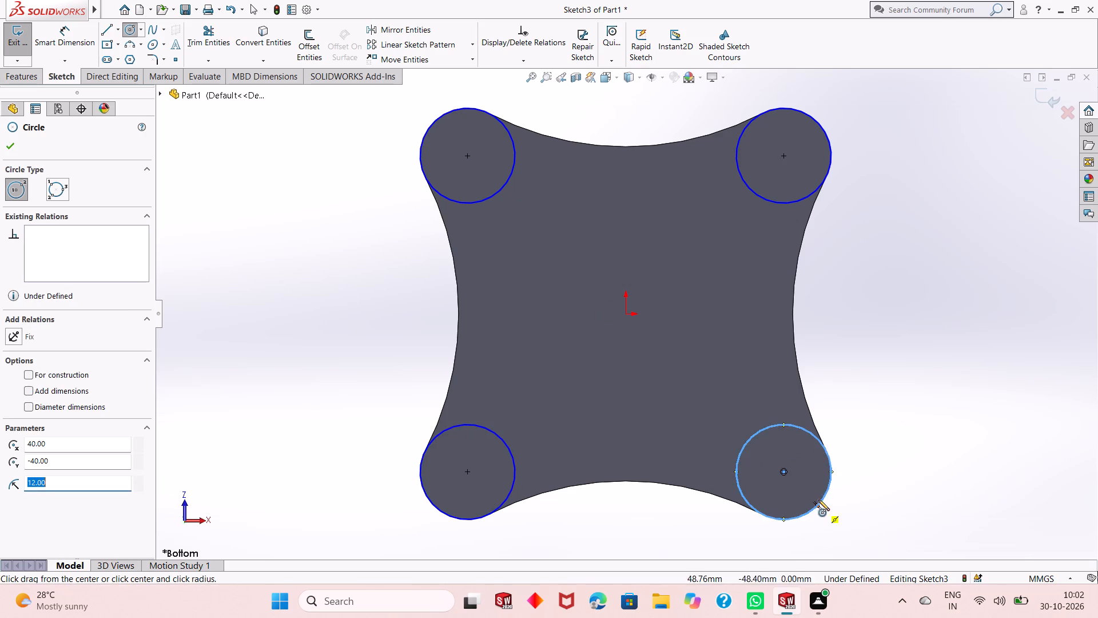
# Dimension the diameter of the lower-left corner circle as 24 mm in the bottom-face sketch.
pyautogui.rightClick(862, 289)
pyautogui.click(876, 296)
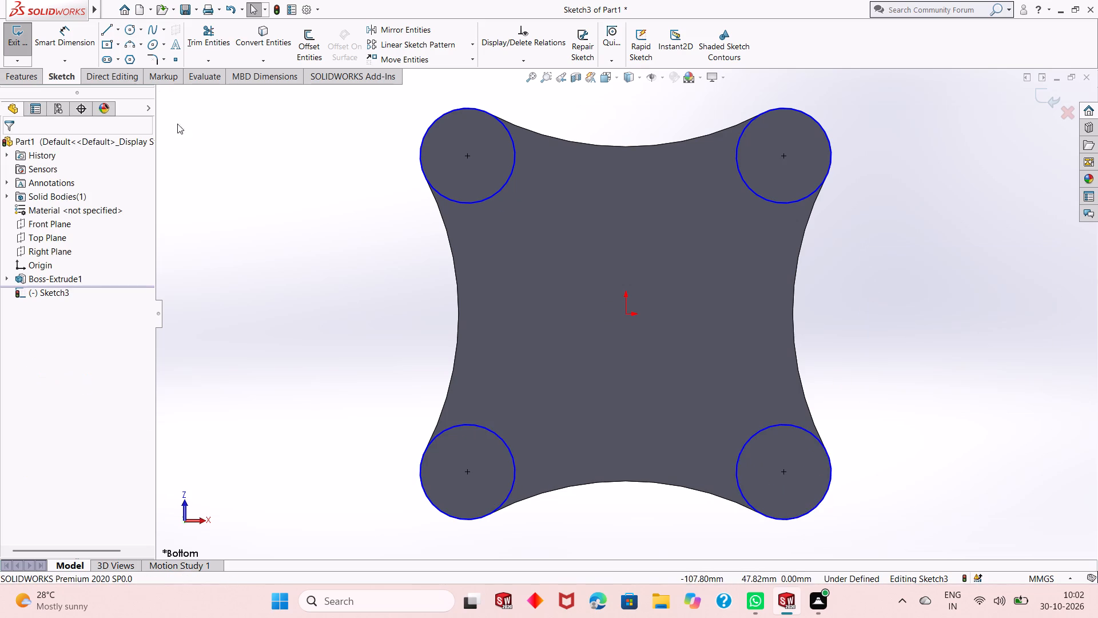
pyautogui.click(82, 41)
pyautogui.click(442, 512)
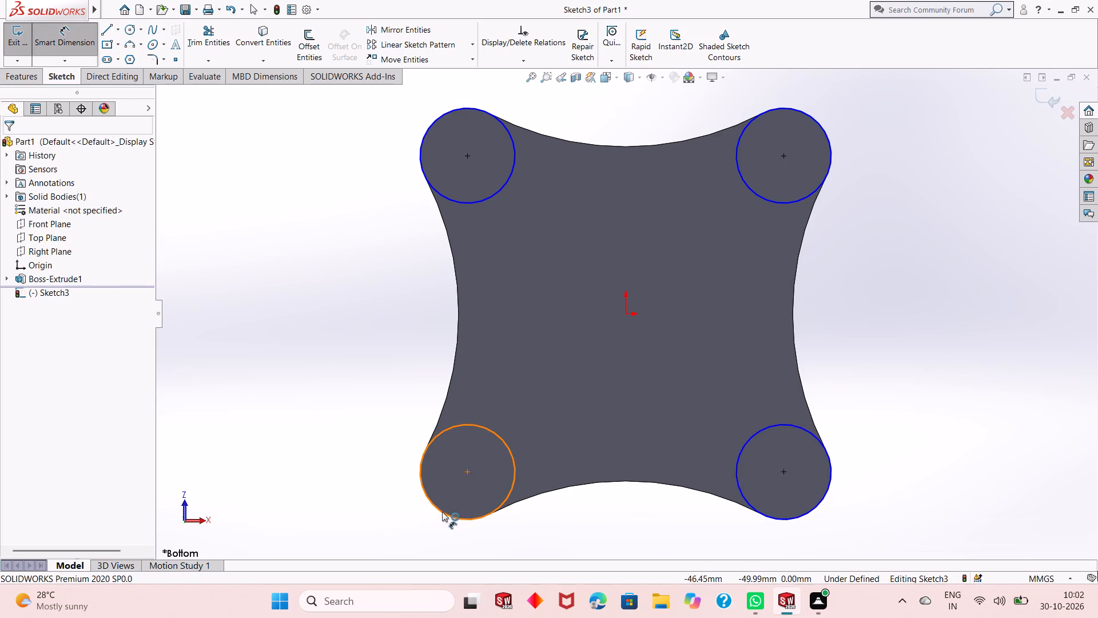
pyautogui.click(404, 531)
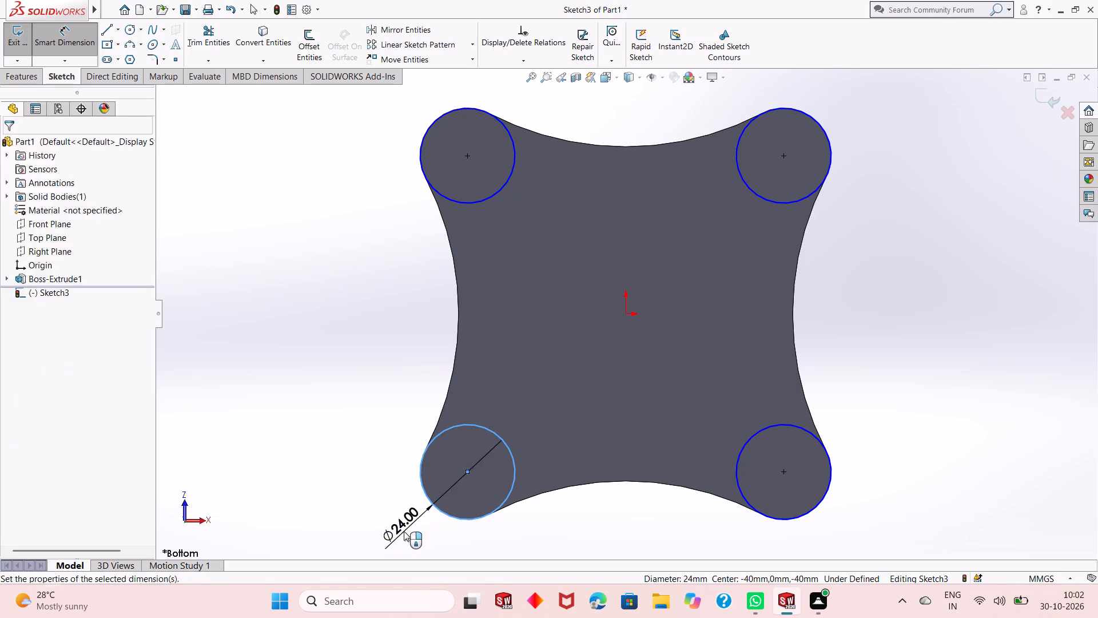
pyautogui.press('Return')
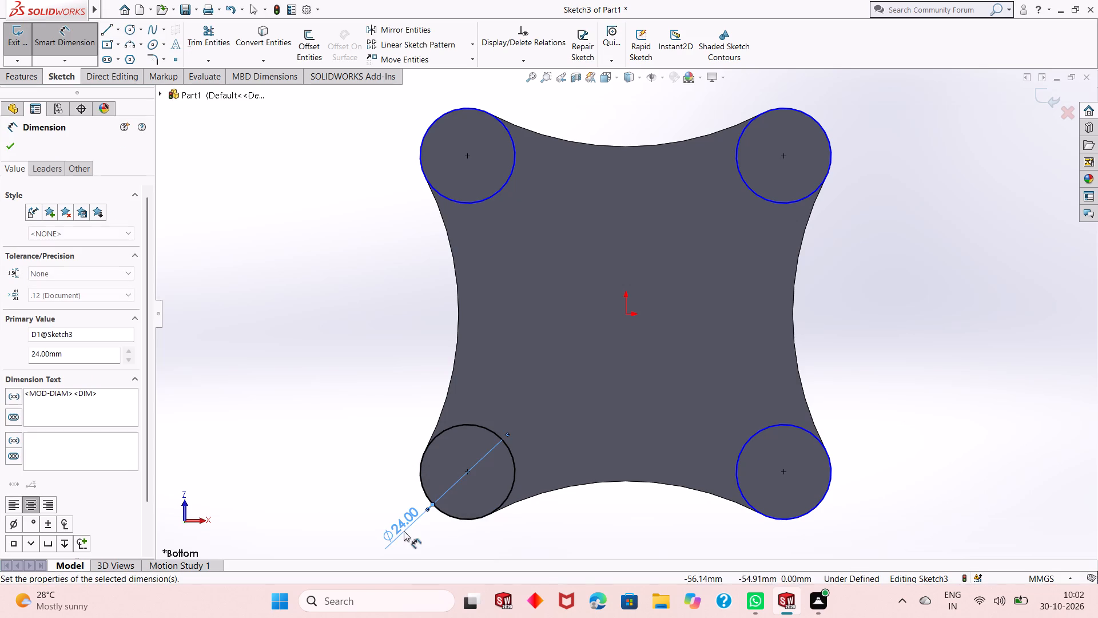
pyautogui.rightClick(343, 378)
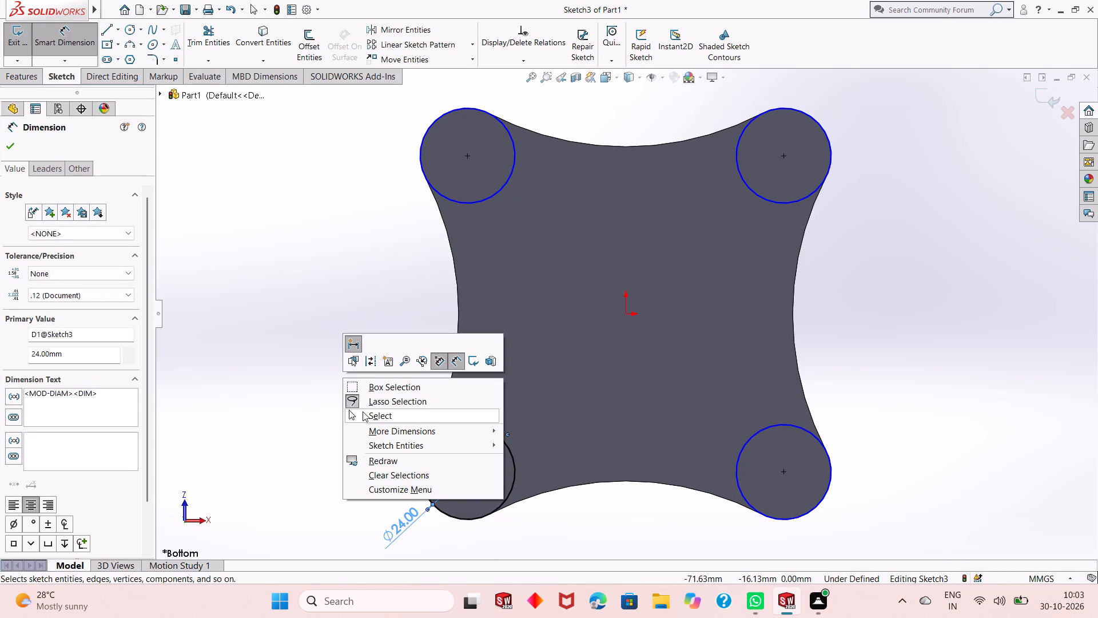
pyautogui.click(363, 411)
pyautogui.press('Escape')
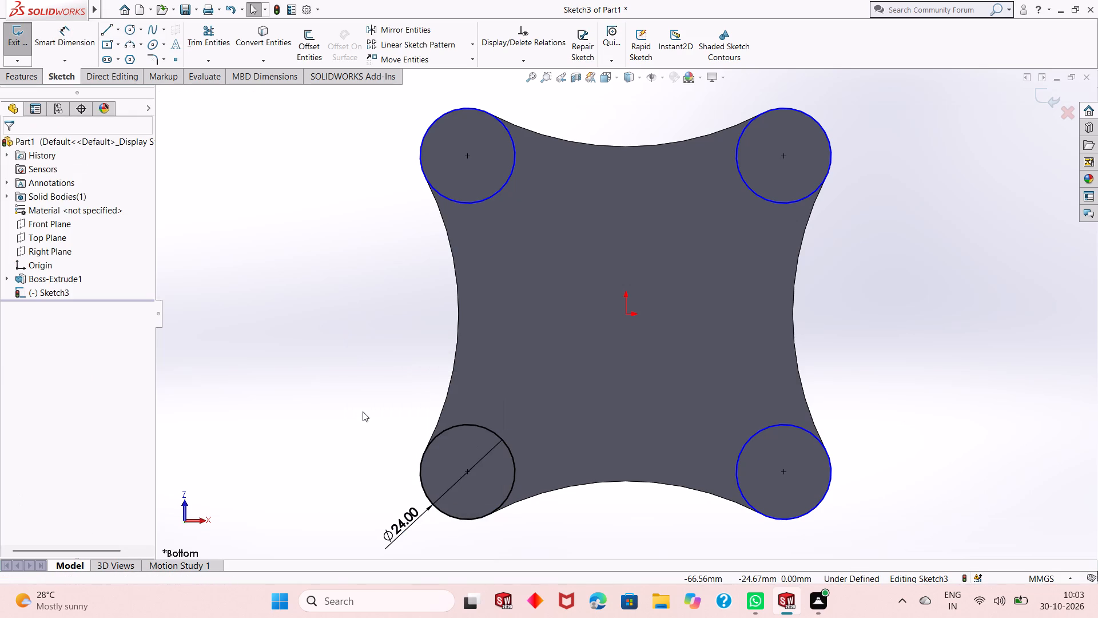
# Apply an Equal relation to all four corner circles.
pyautogui.click(476, 423)
pyautogui.keyDown('ctrl'); pyautogui.click(468, 204); pyautogui.keyUp('ctrl')
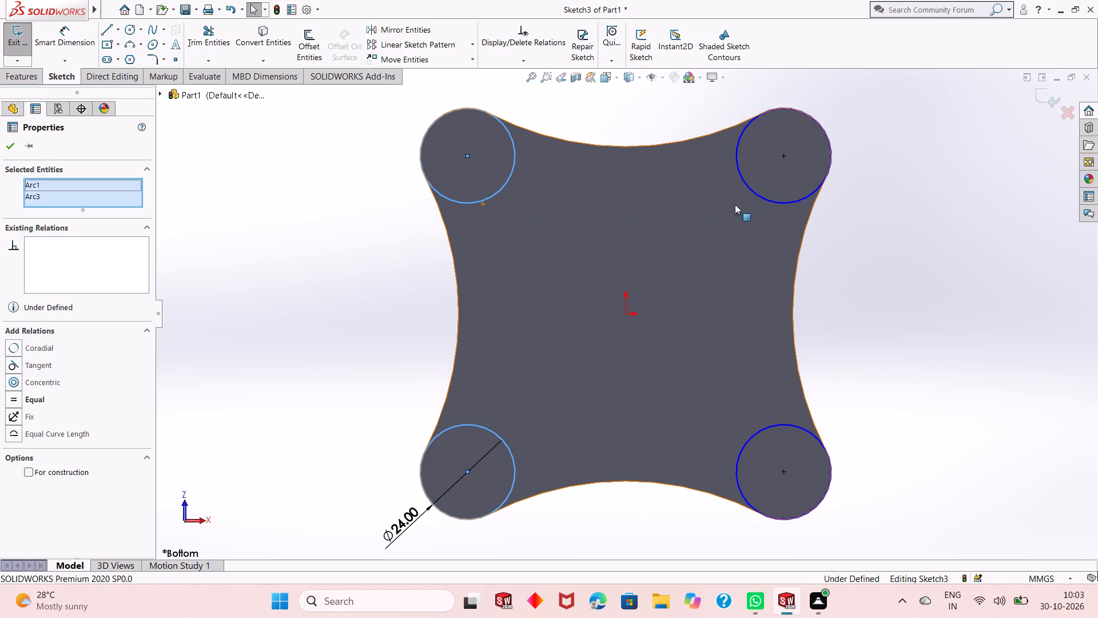
pyautogui.keyDown('ctrl'); pyautogui.click(766, 200); pyautogui.keyUp('ctrl')
pyautogui.keyDown('ctrl'); pyautogui.click(820, 443); pyautogui.keyUp('ctrl')
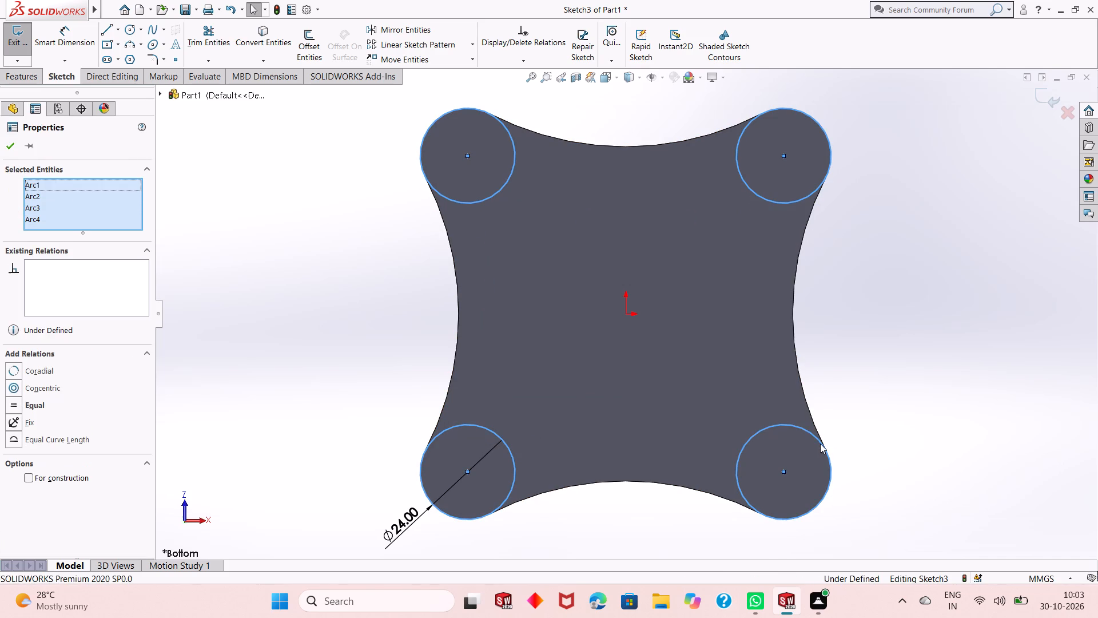
pyautogui.click(885, 398)
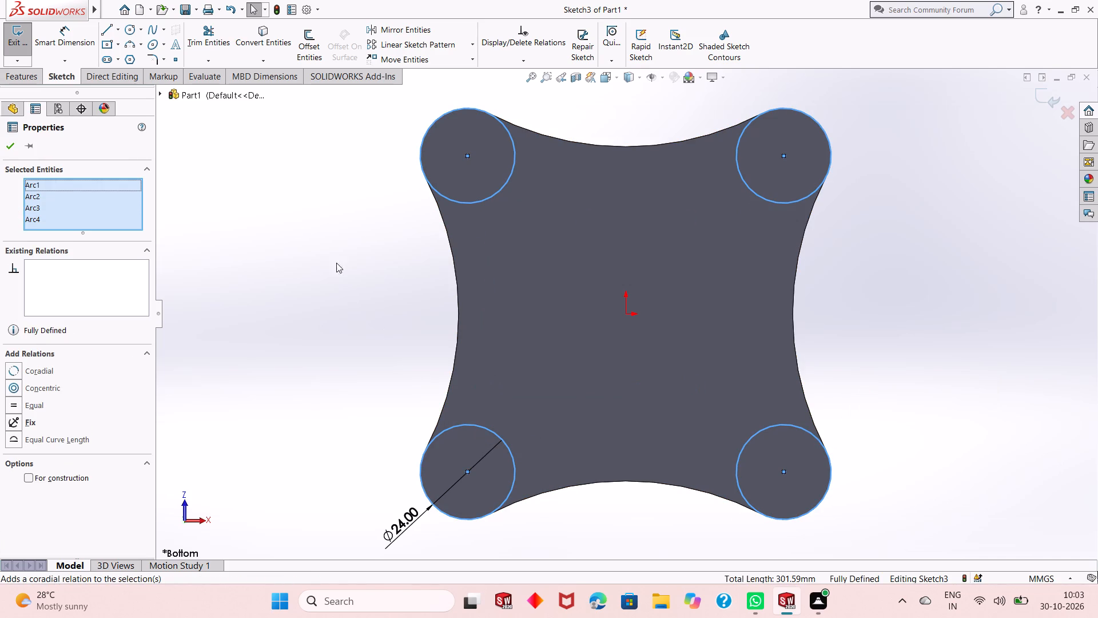
pyautogui.click(7, 147)
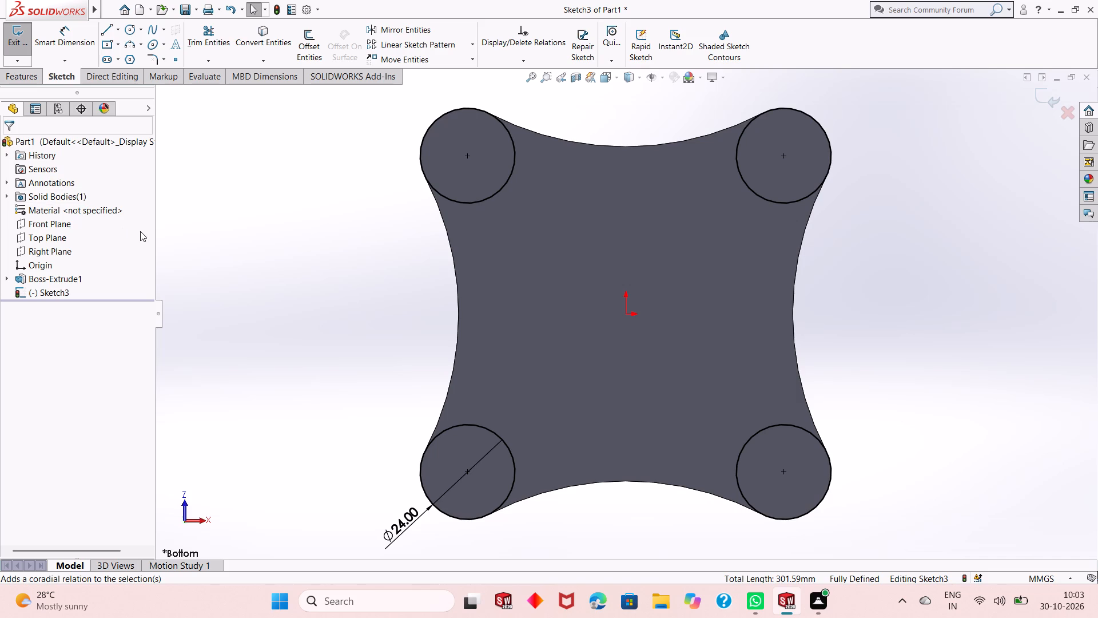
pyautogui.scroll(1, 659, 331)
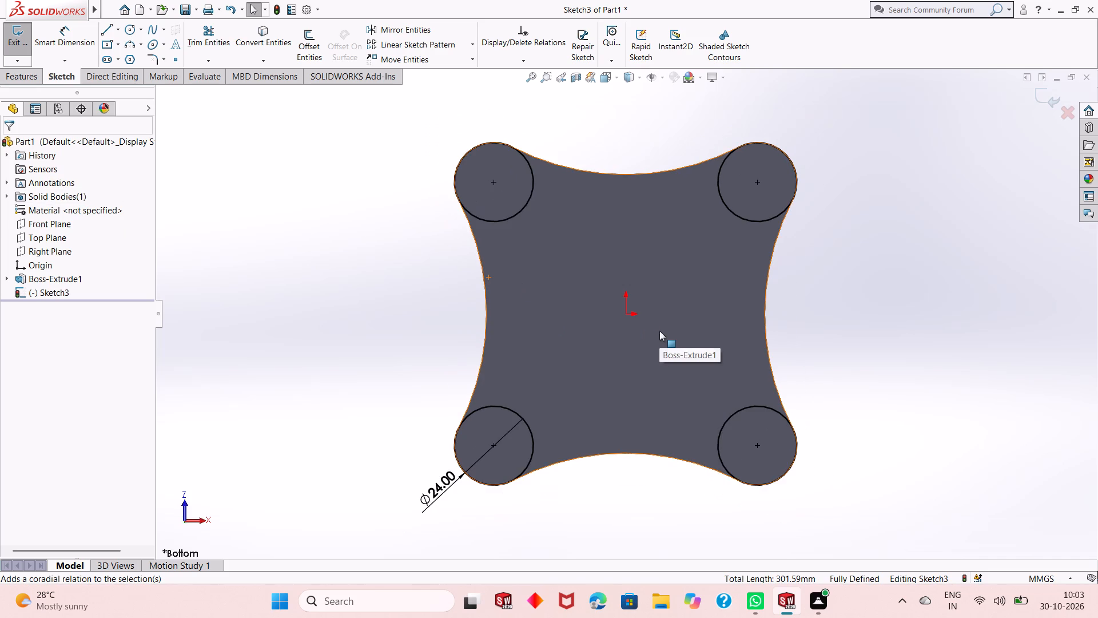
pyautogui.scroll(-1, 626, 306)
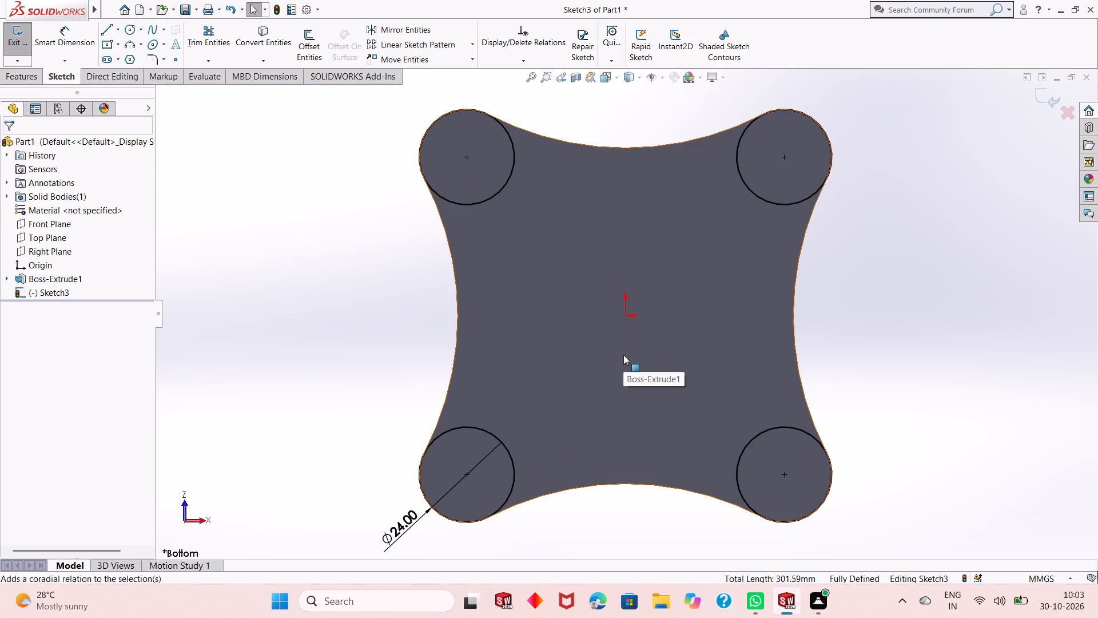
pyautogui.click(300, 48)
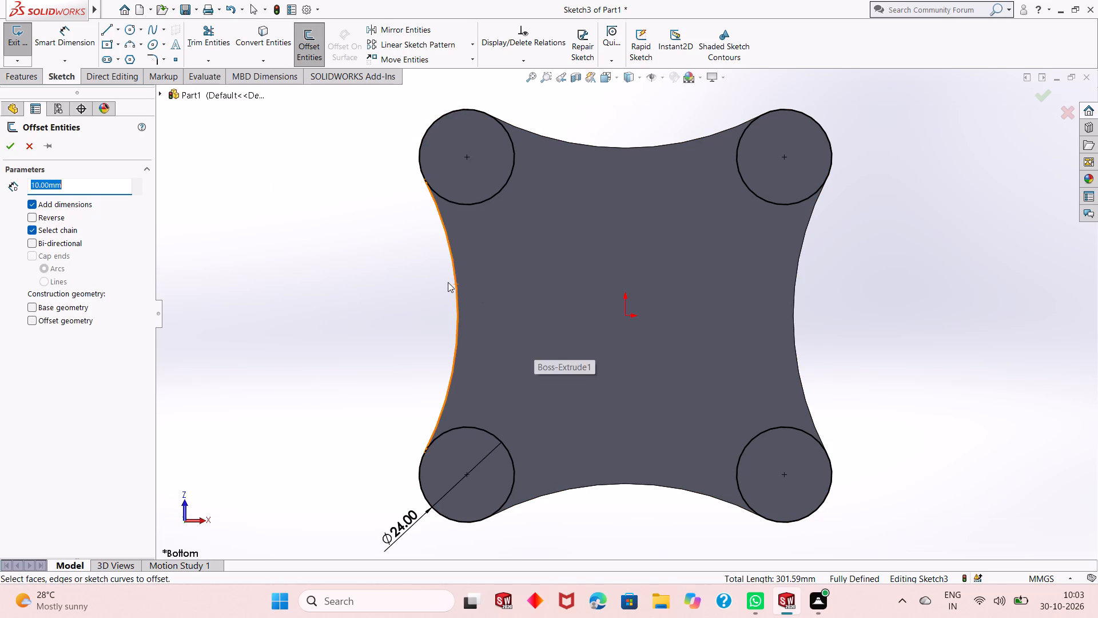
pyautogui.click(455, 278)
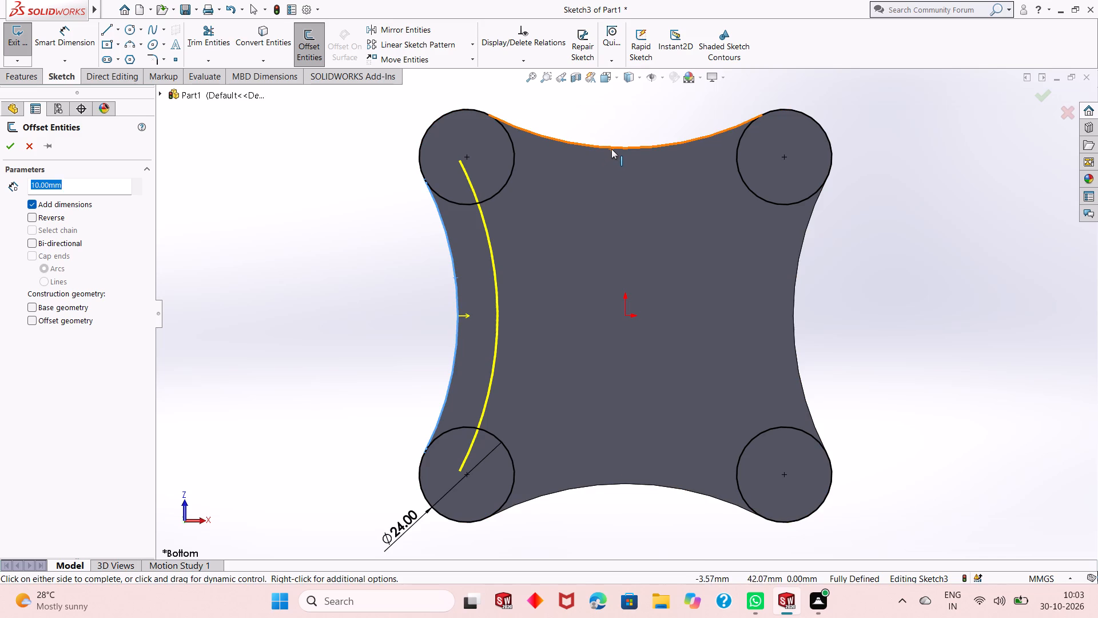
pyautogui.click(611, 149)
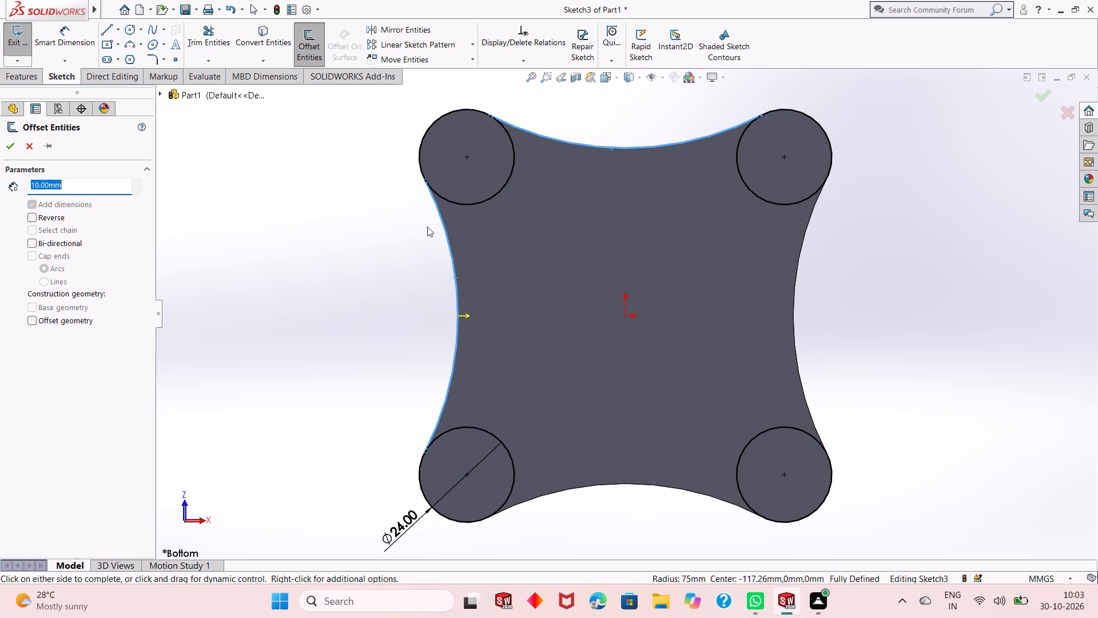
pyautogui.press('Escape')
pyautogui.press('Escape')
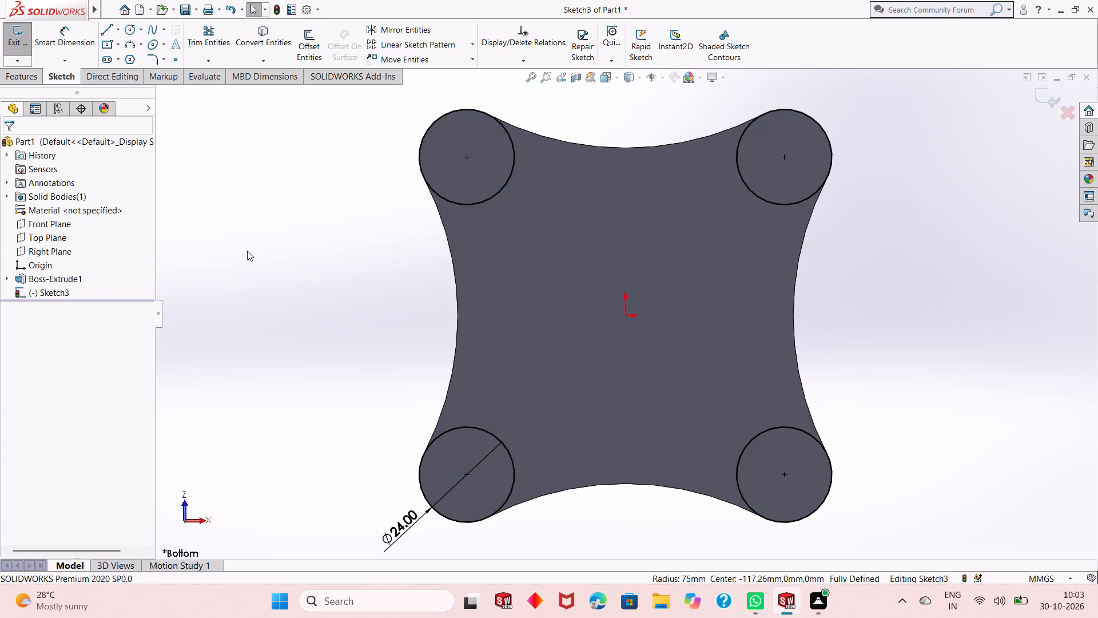
# Offset each of the plate's four concave arc edges 5 mm inward, one edge at a time, with dimensions added.
pyautogui.click(306, 44)
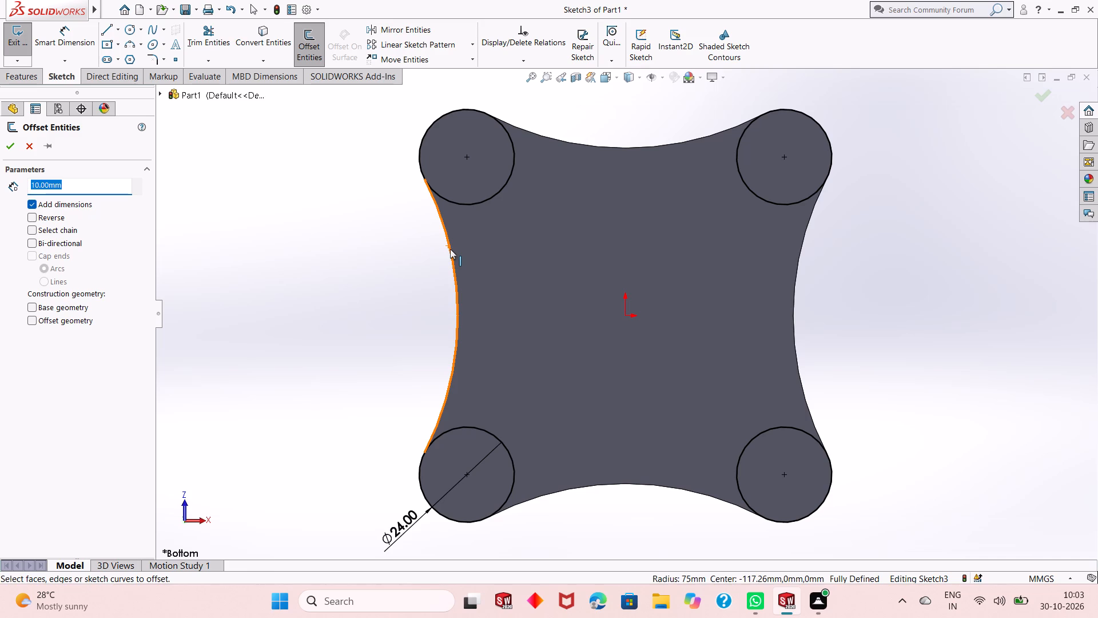
pyautogui.click(450, 249)
pyautogui.press('5')
pyautogui.press('Return')
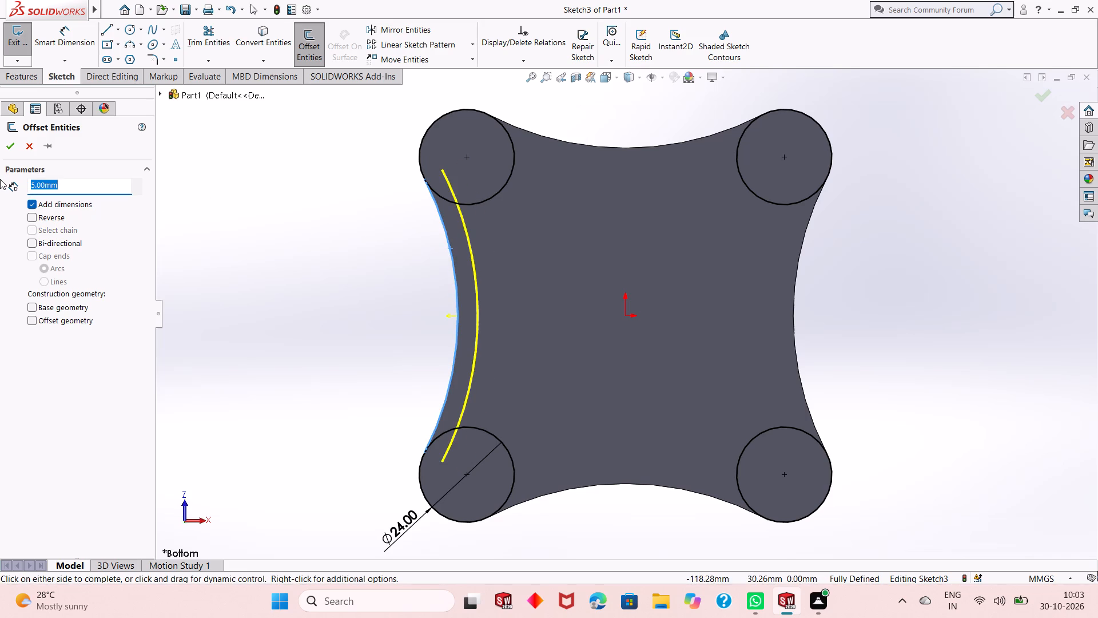
pyautogui.click(12, 152)
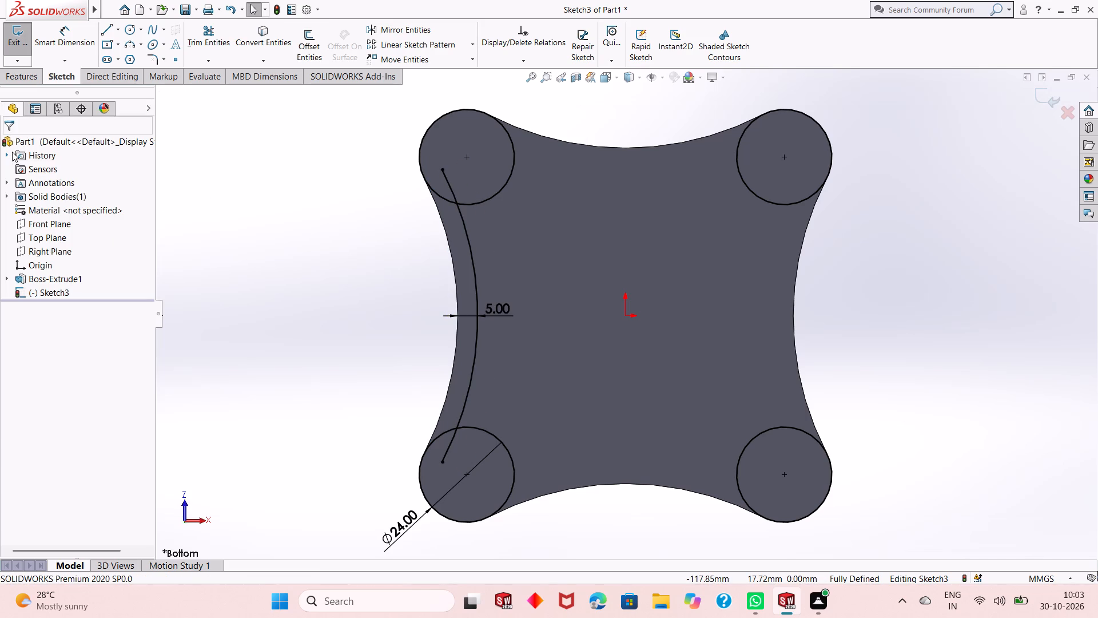
pyautogui.click(299, 52)
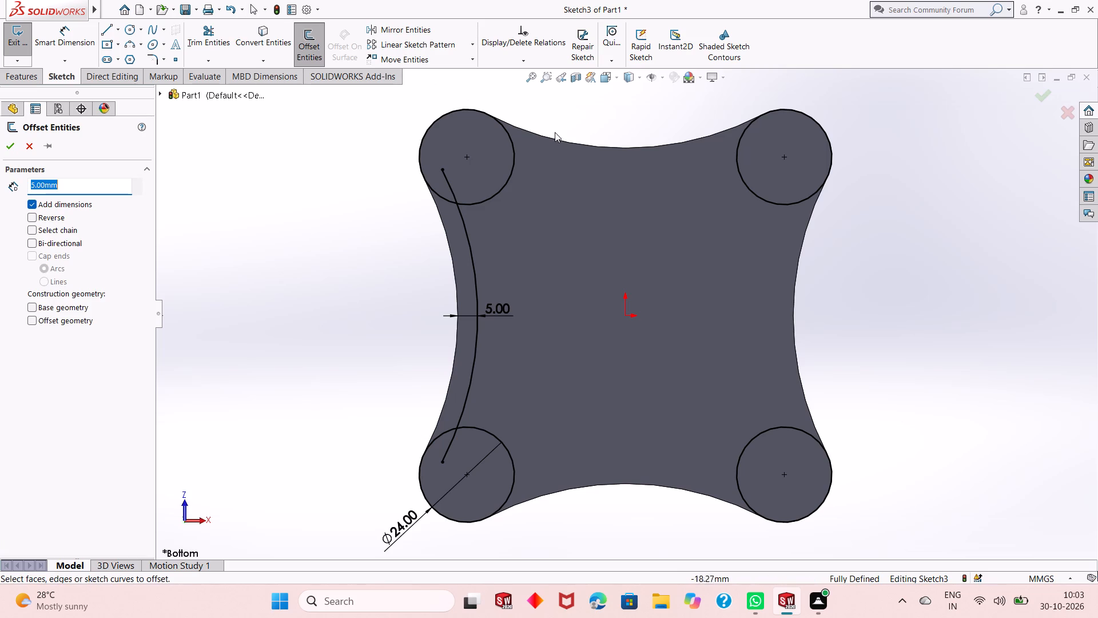
pyautogui.click(566, 143)
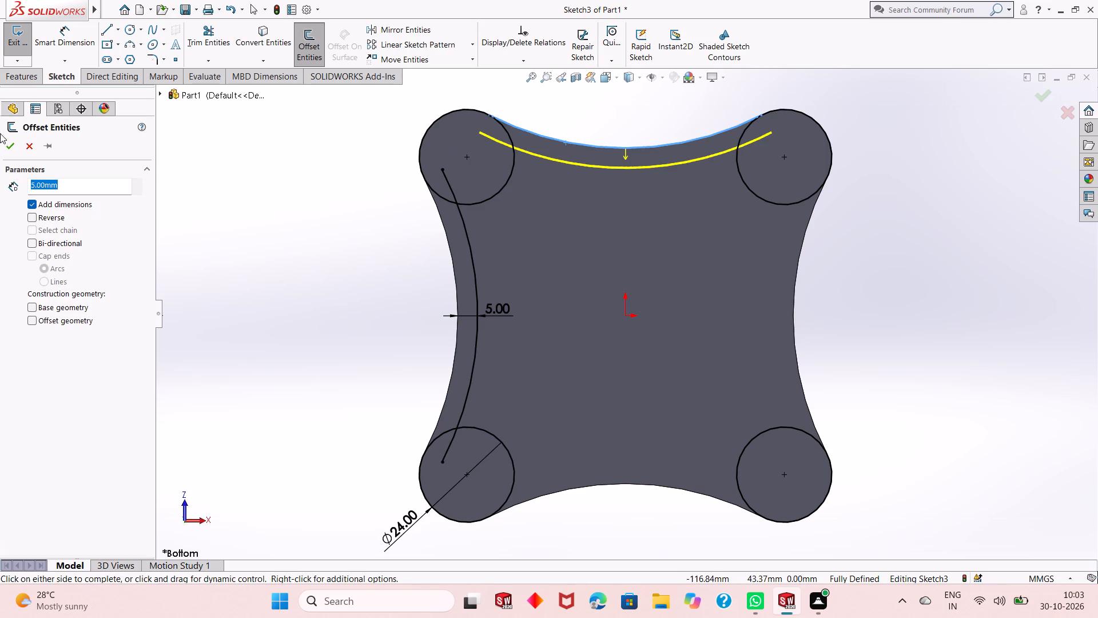
pyautogui.click(13, 143)
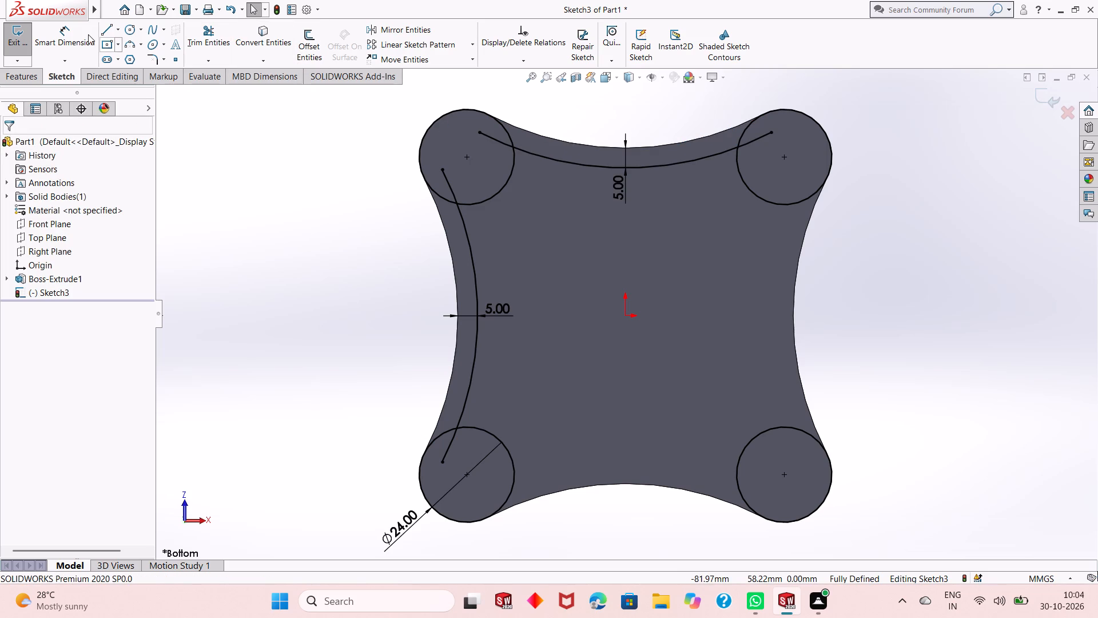
pyautogui.click(300, 45)
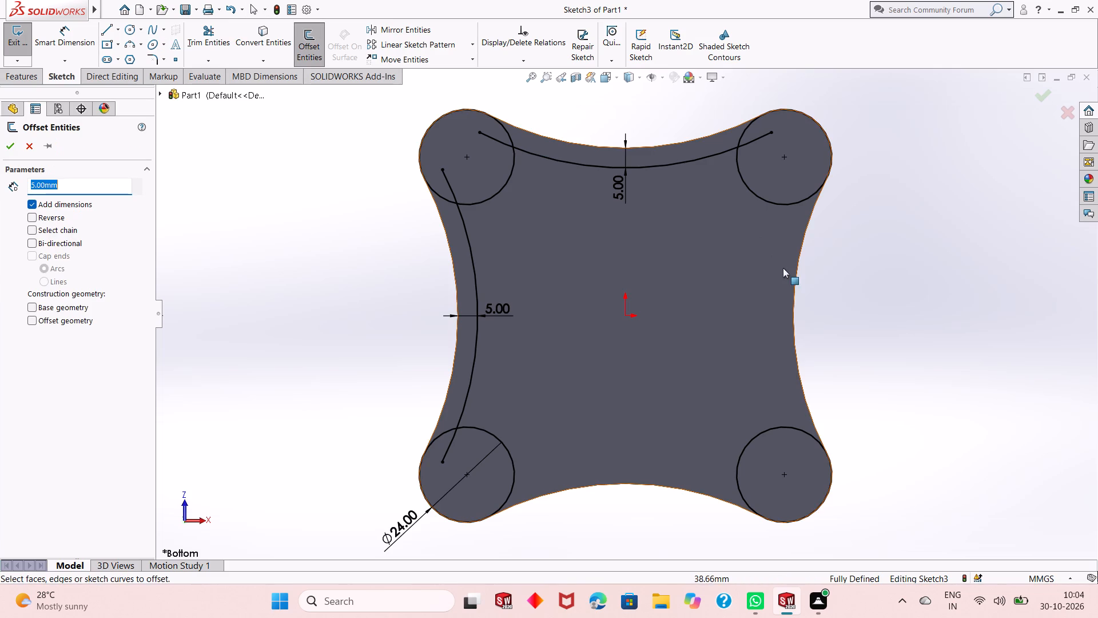
pyautogui.click(794, 288)
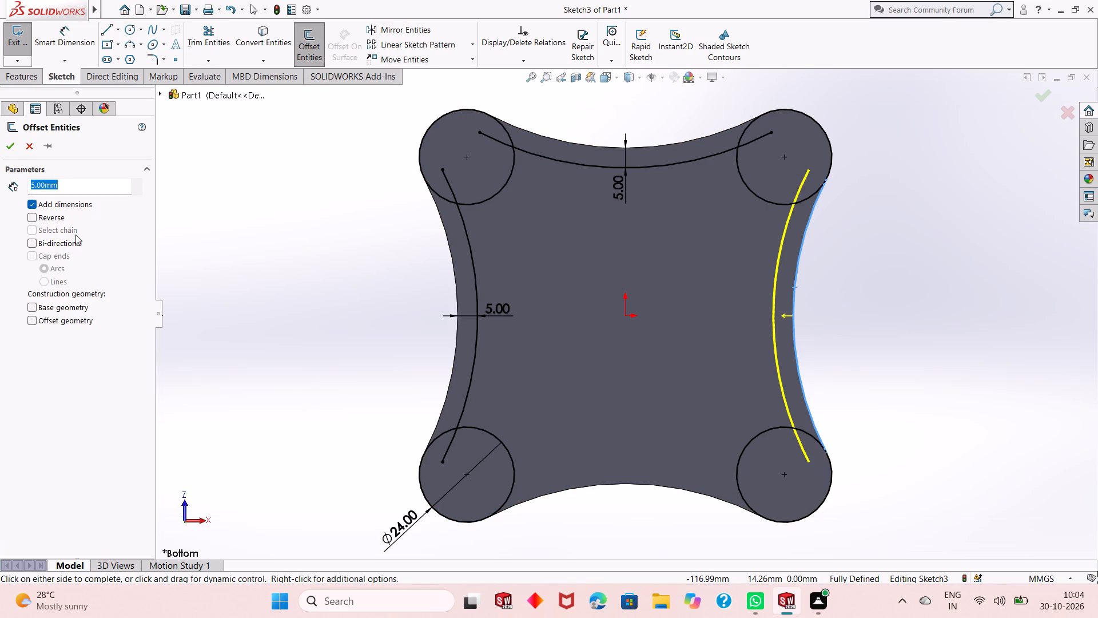
pyautogui.click(11, 151)
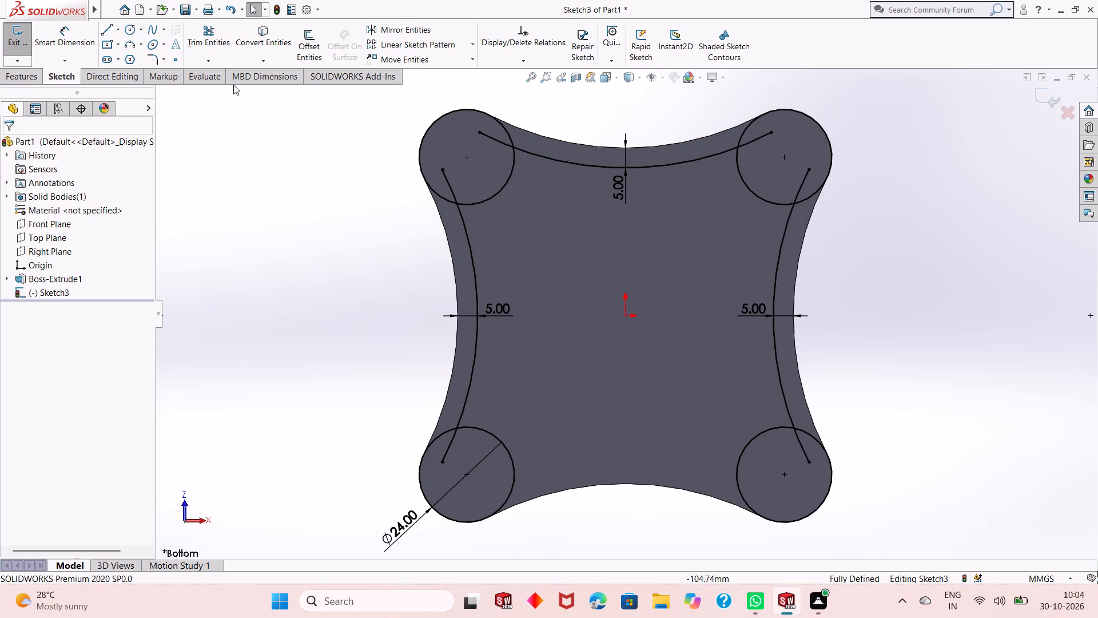
pyautogui.click(306, 47)
pyautogui.click(640, 482)
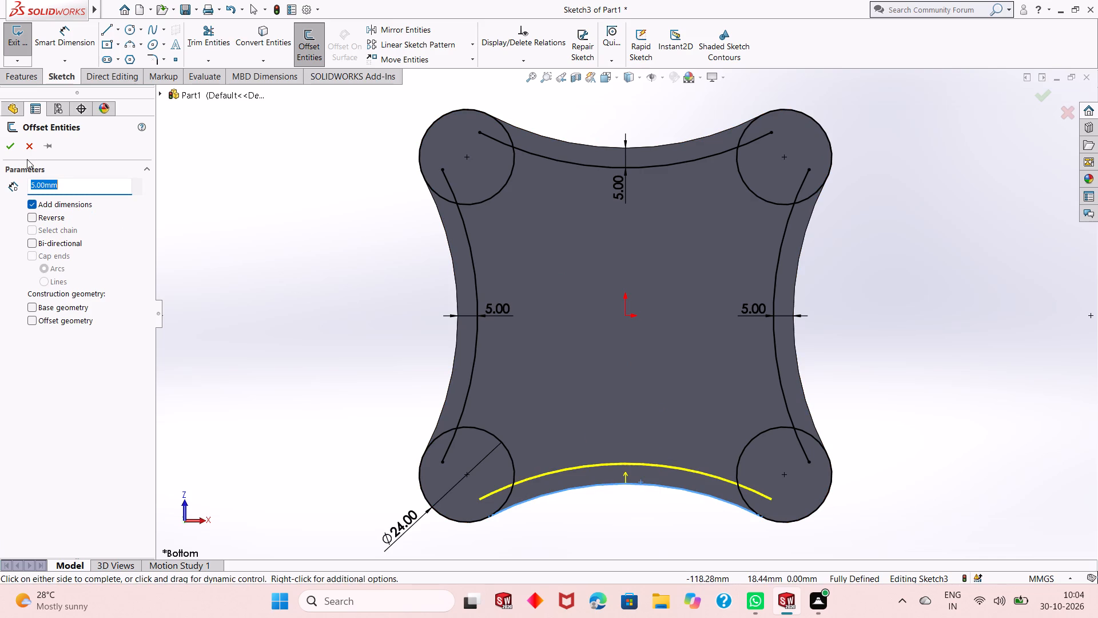
pyautogui.click(14, 147)
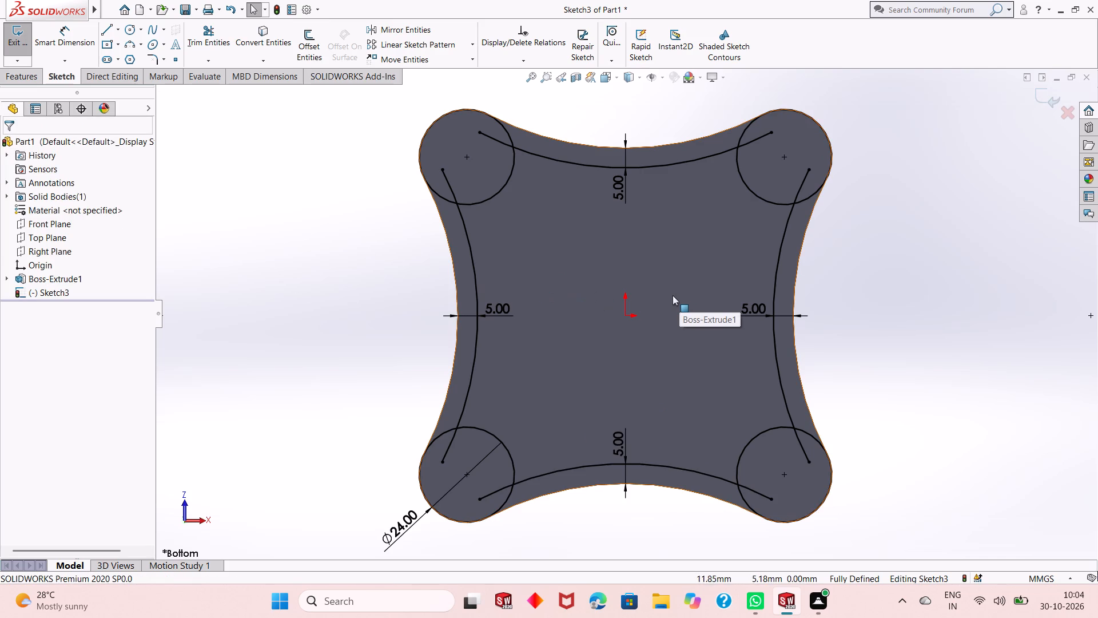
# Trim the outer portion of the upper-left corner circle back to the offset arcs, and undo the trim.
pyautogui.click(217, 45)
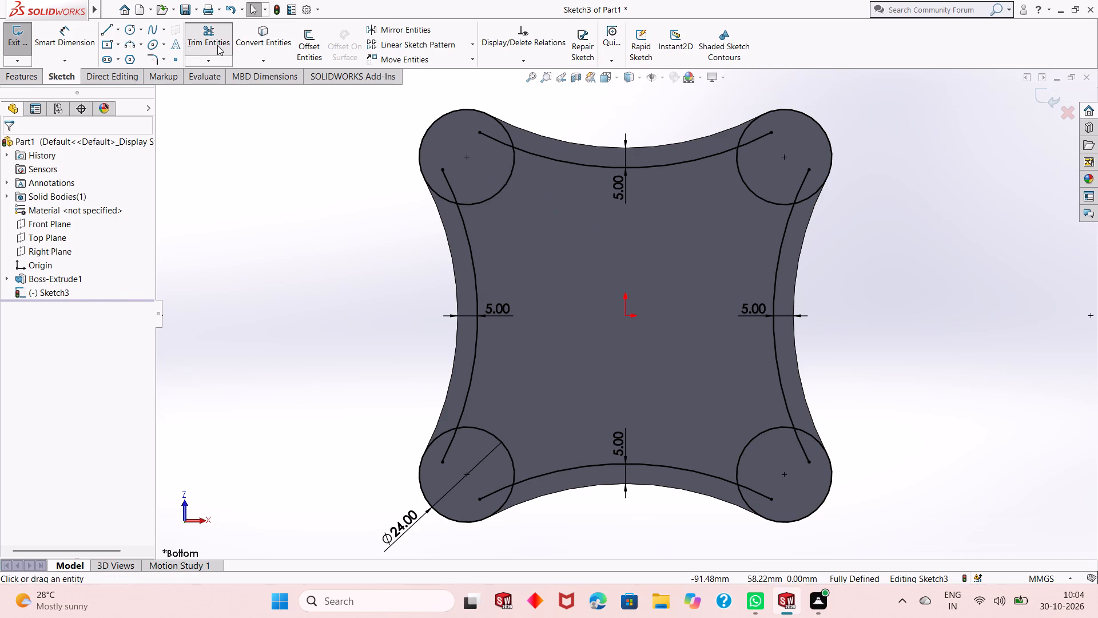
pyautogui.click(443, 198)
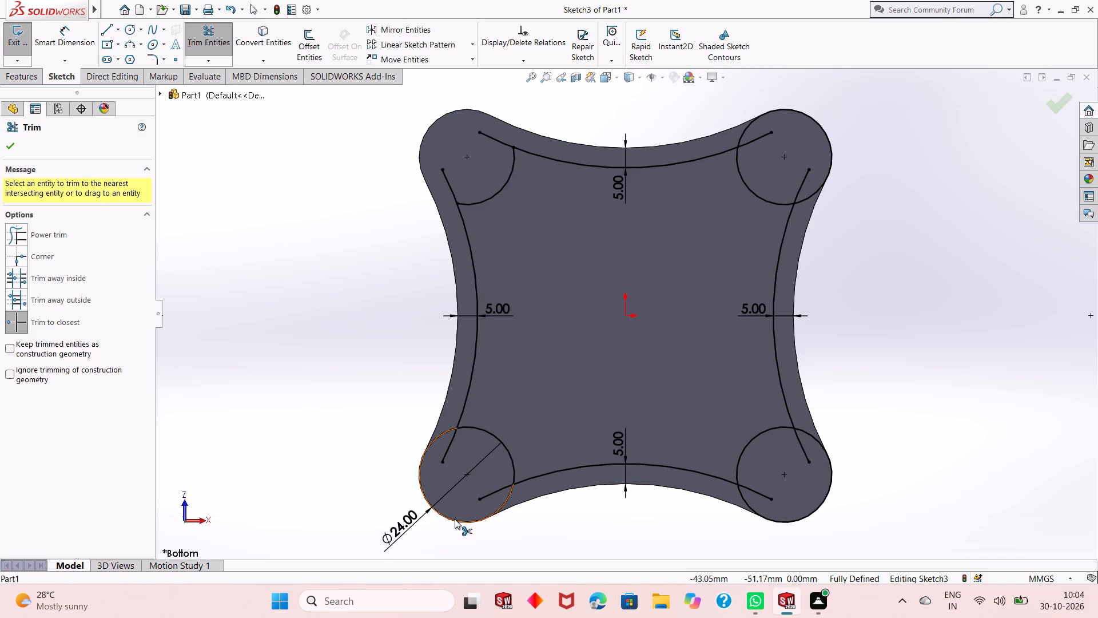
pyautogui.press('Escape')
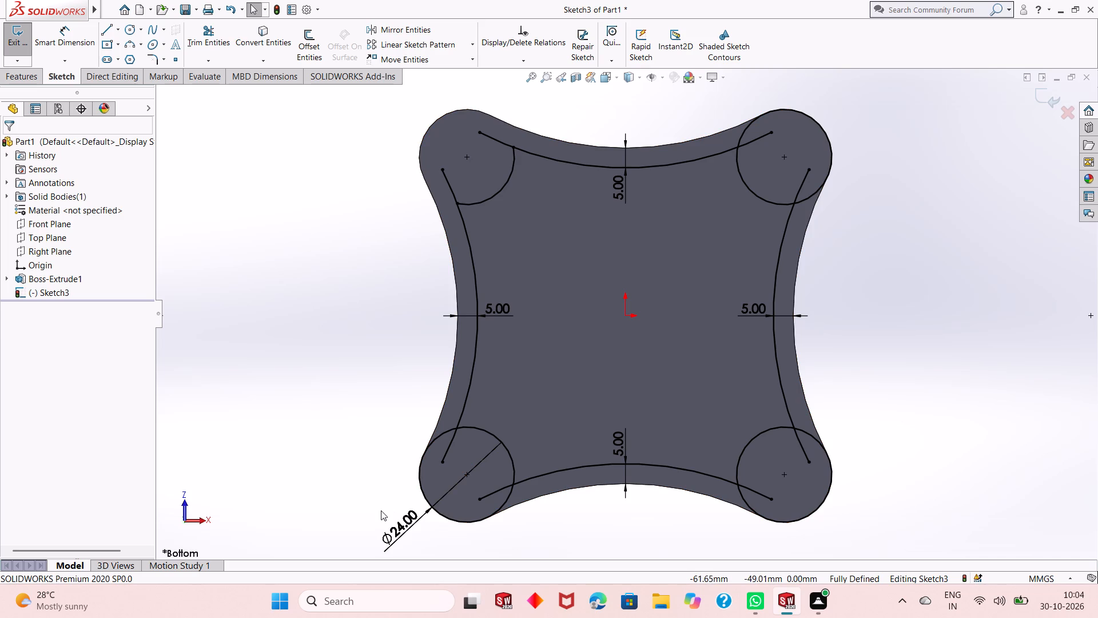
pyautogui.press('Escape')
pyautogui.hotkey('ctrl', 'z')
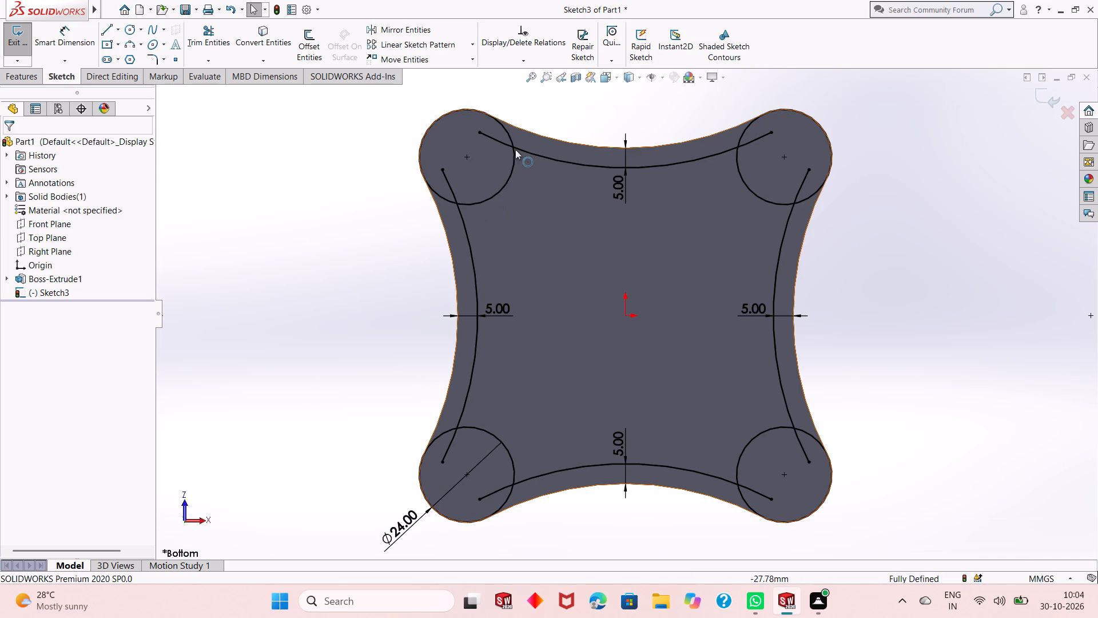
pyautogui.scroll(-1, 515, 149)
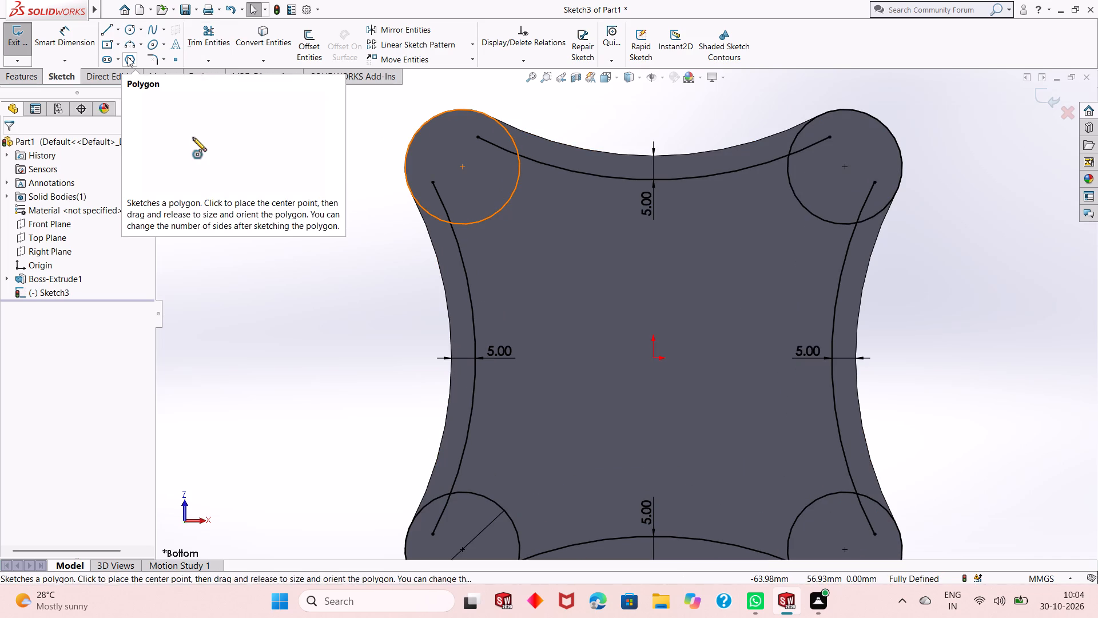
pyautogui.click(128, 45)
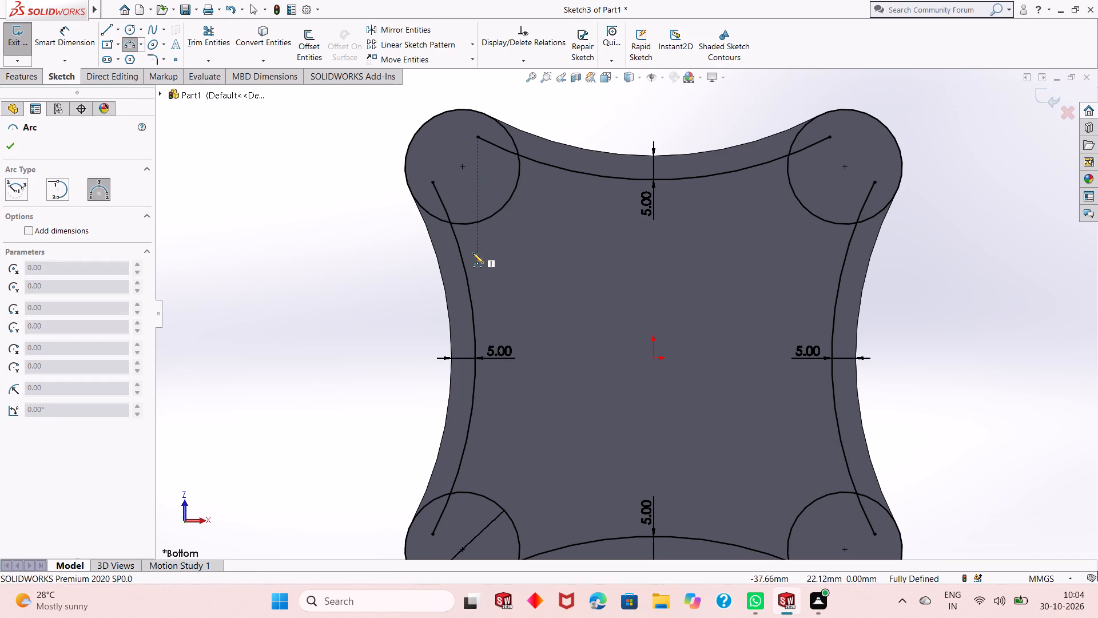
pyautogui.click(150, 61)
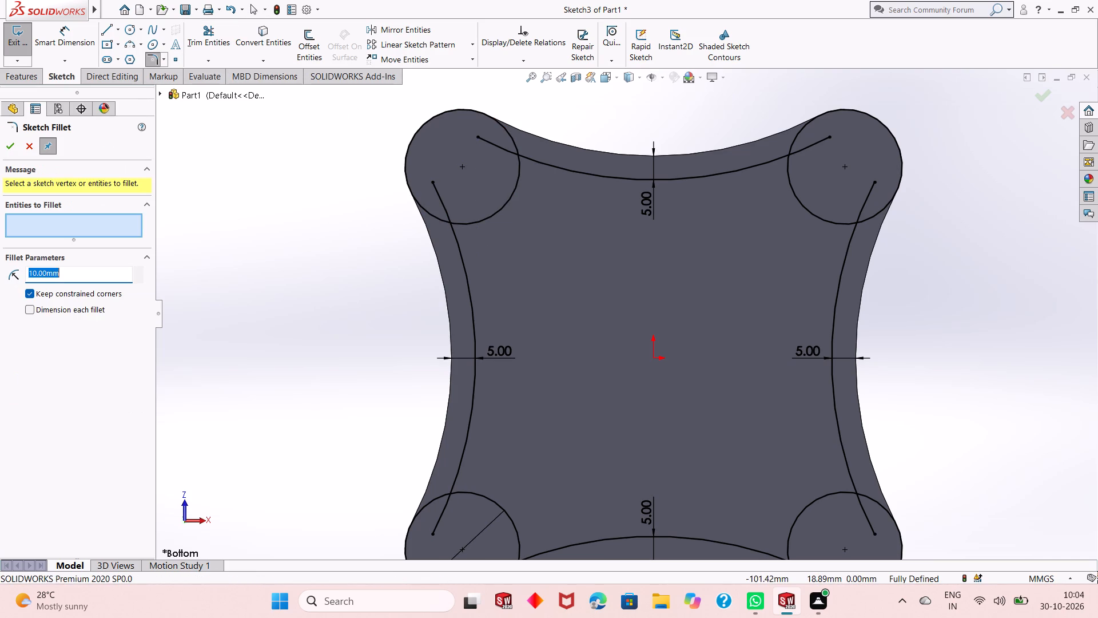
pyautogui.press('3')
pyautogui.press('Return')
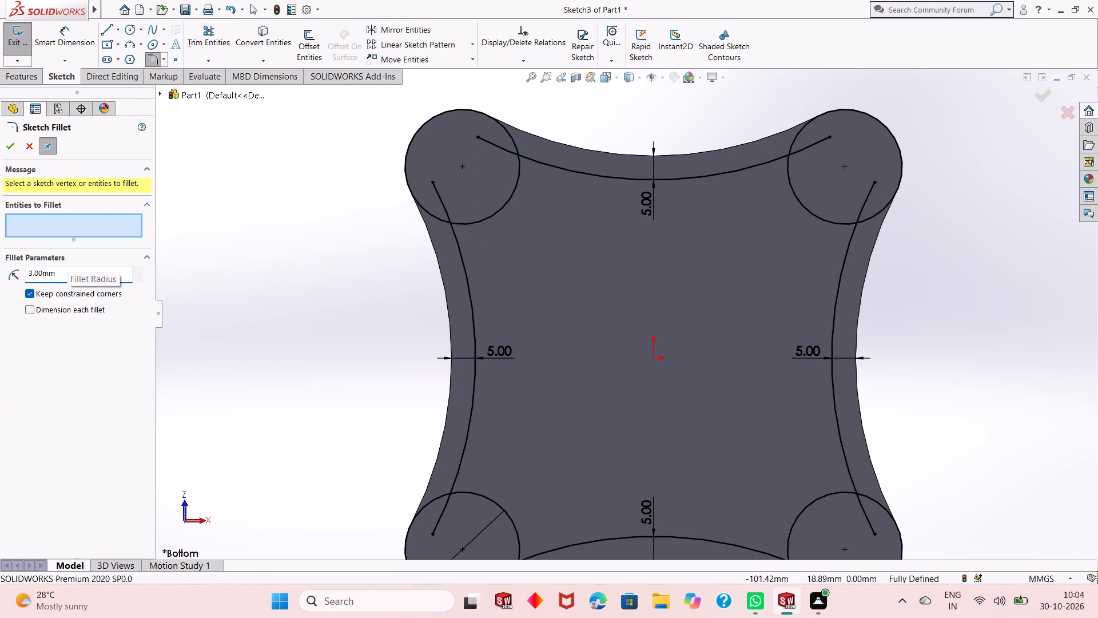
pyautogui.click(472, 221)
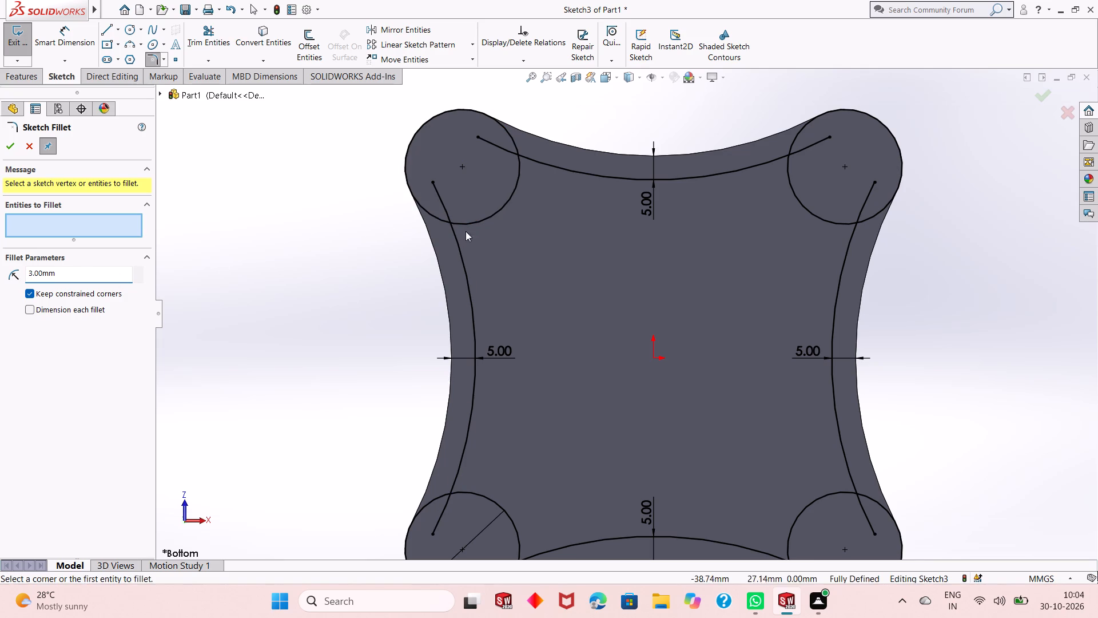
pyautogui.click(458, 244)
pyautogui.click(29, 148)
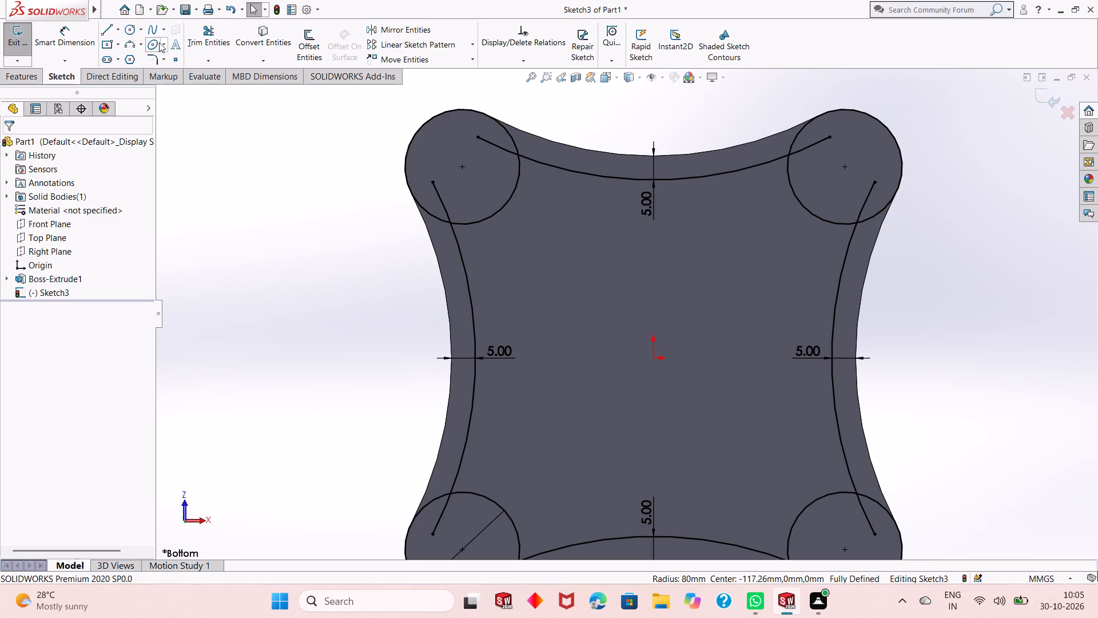
# Draw two three-point arcs of 3 mm radius bridging the upper-left corner circle to the left and top offset arcs.
pyautogui.click(126, 45)
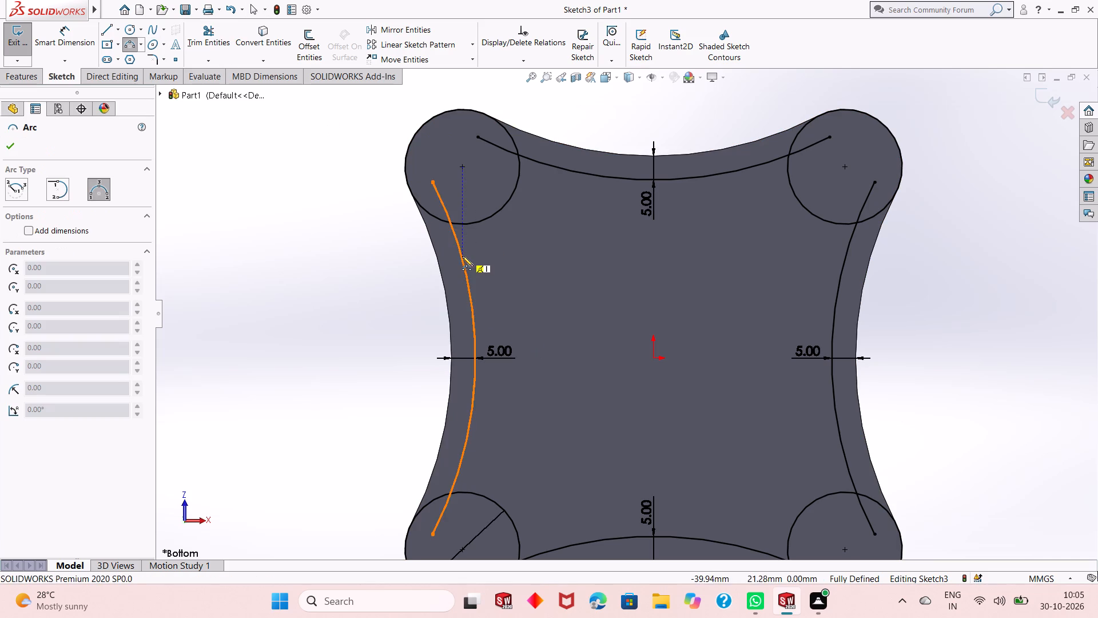
pyautogui.click(462, 256)
pyautogui.click(483, 221)
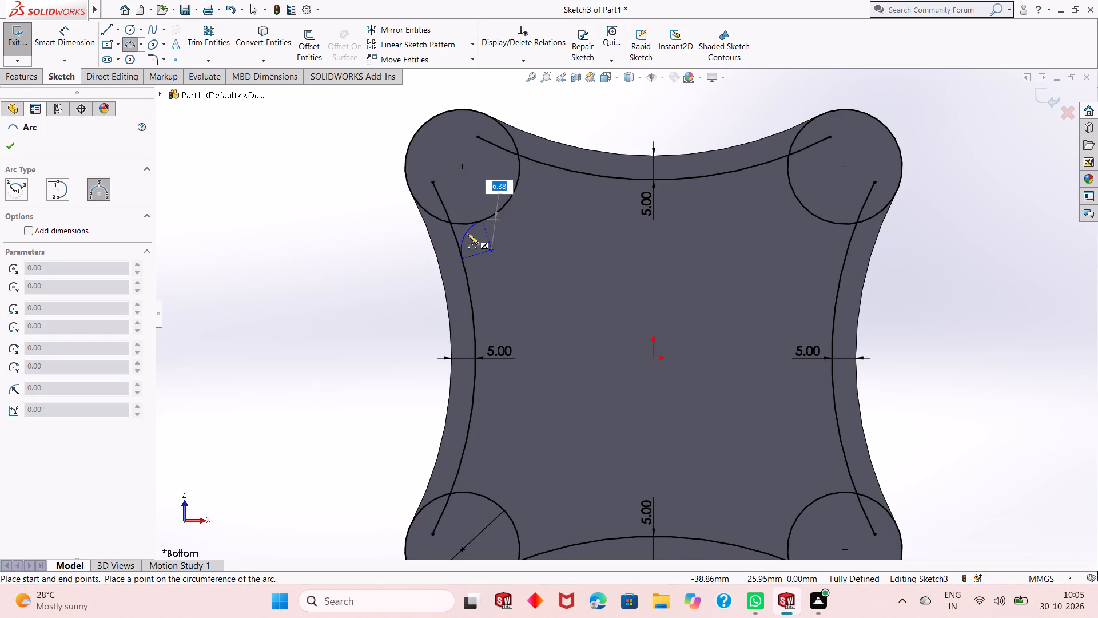
pyautogui.press('3')
pyautogui.press('Return')
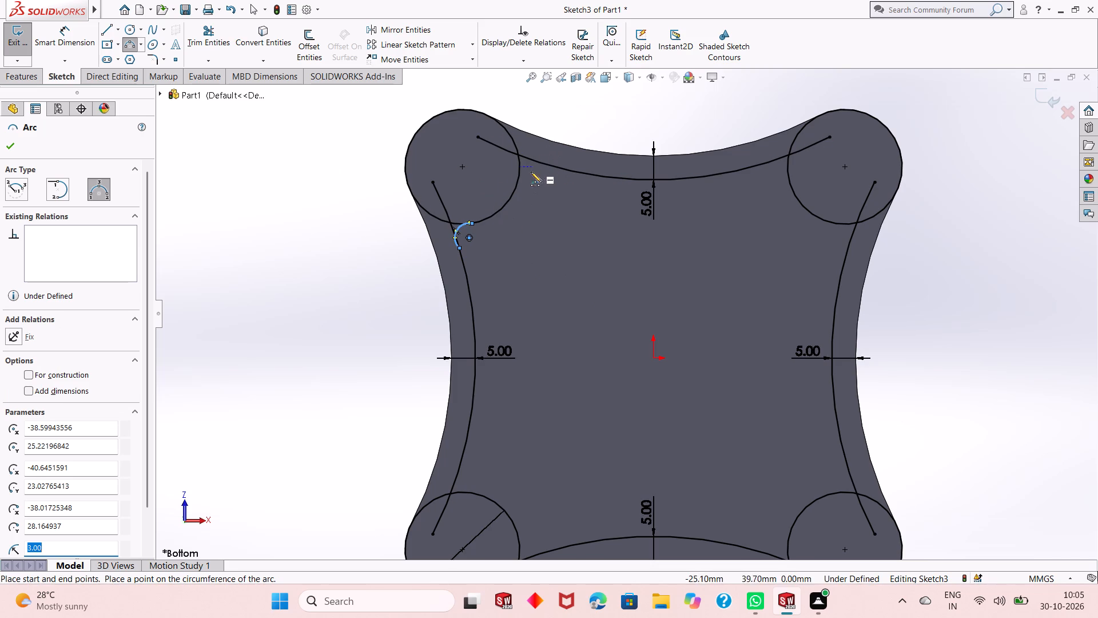
pyautogui.click(519, 173)
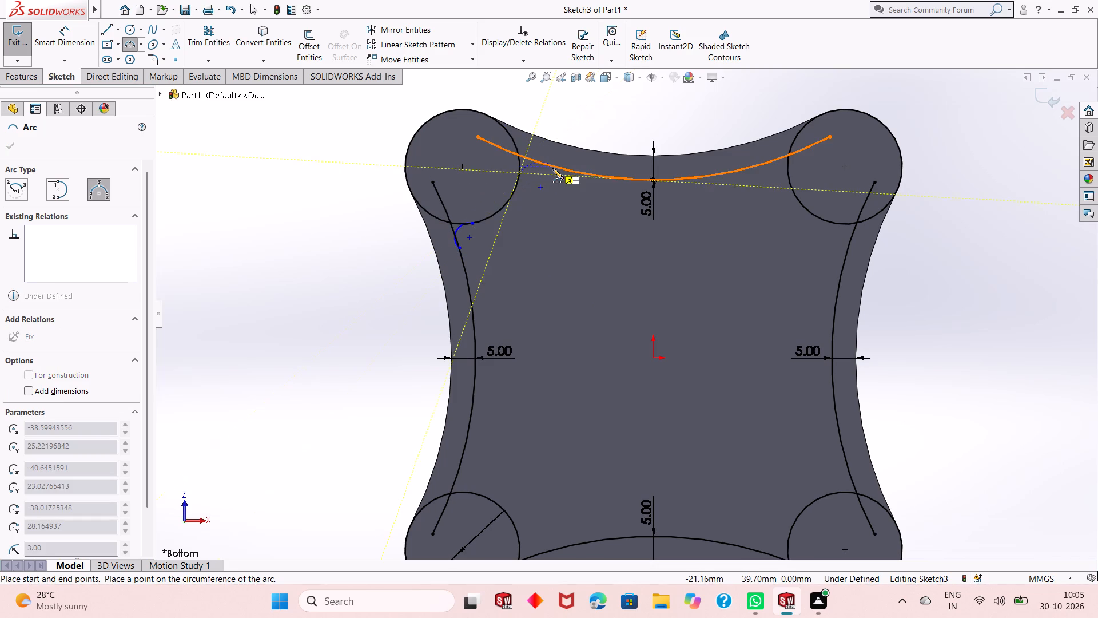
pyautogui.click(552, 168)
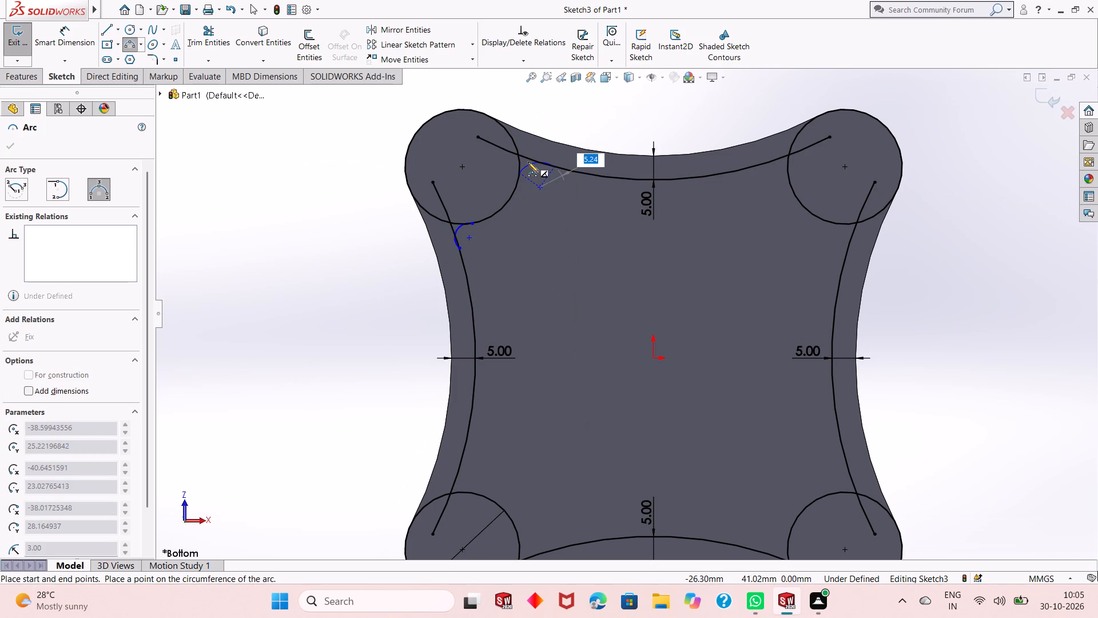
pyautogui.press('3')
pyautogui.press('Return')
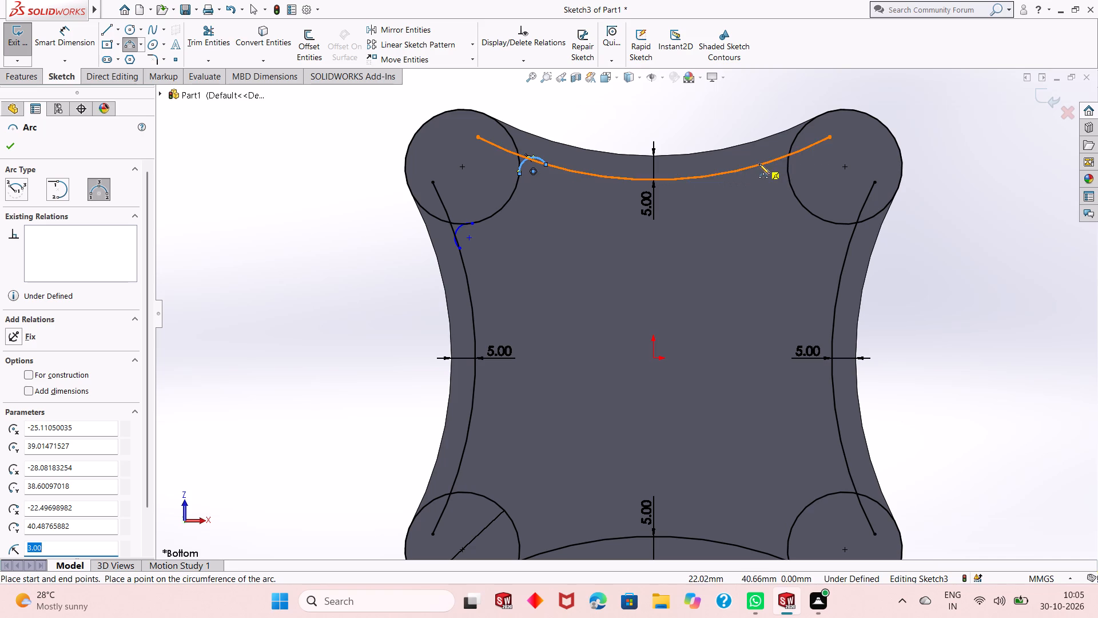
# Draw two three-point arcs of 3 mm radius bridging the upper-right corner circle to the top and right offset arcs.
pyautogui.click(759, 164)
pyautogui.click(789, 187)
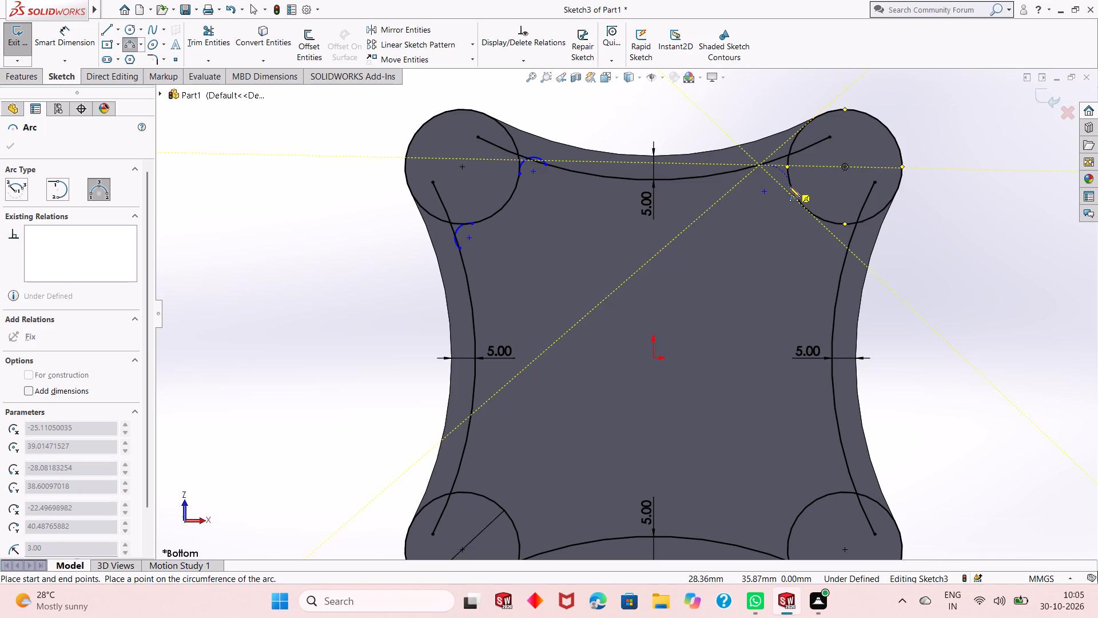
pyautogui.press('3')
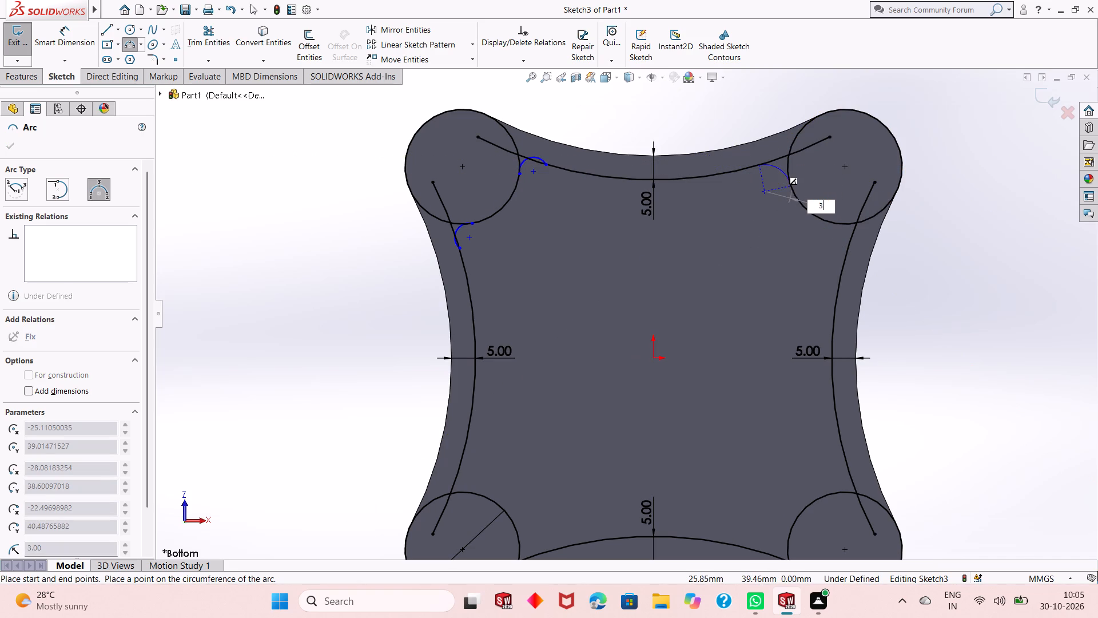
pyautogui.press('Return')
pyautogui.click(832, 224)
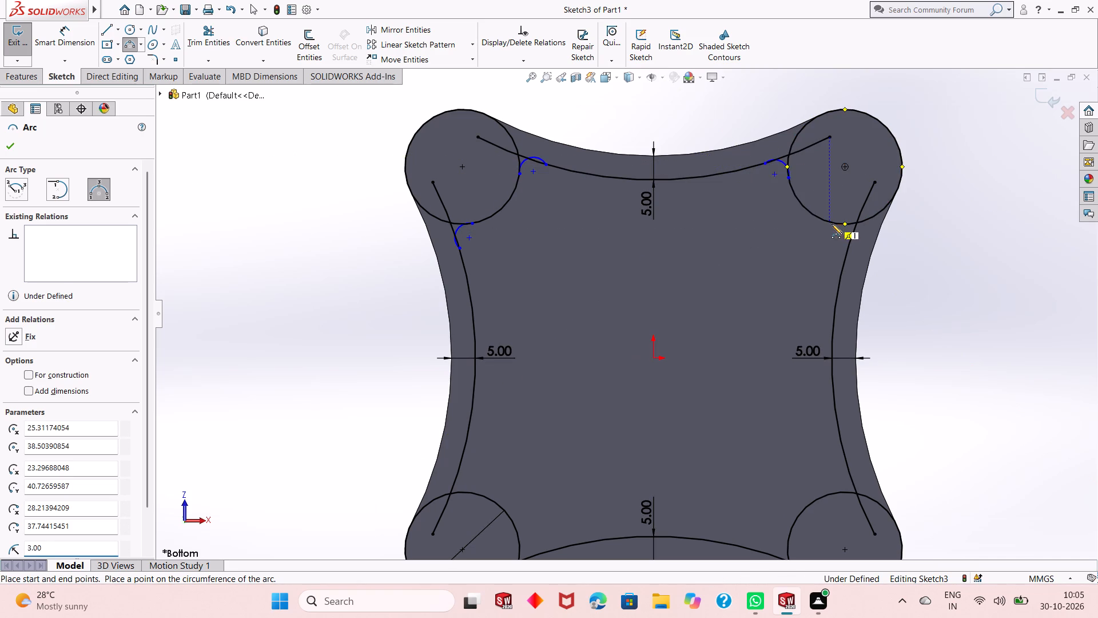
pyautogui.click(844, 260)
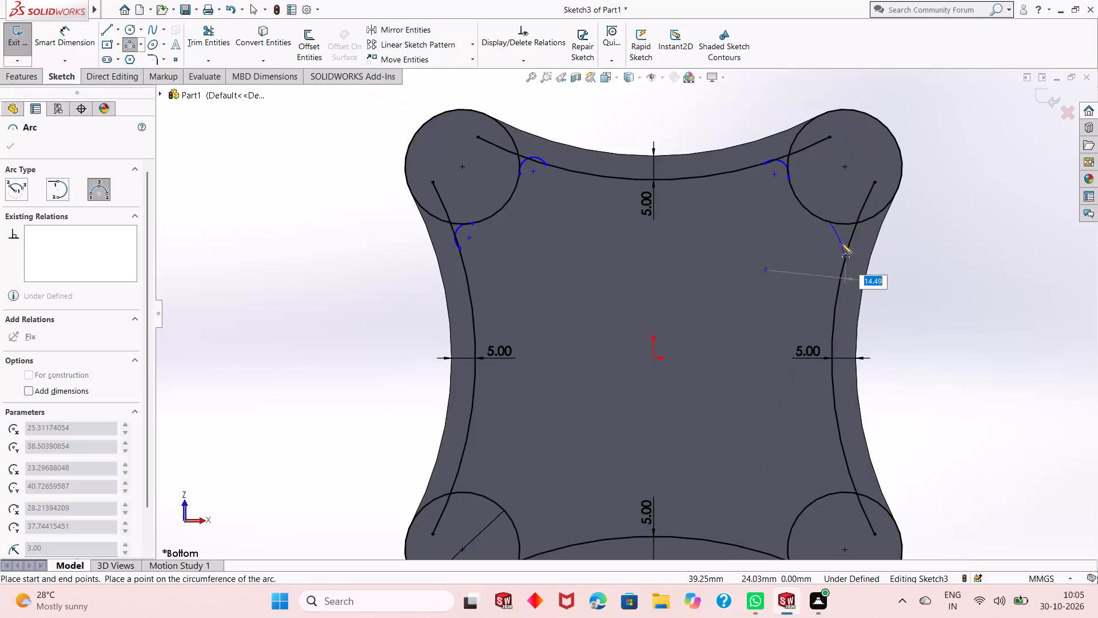
pyautogui.press('3')
pyautogui.press('Return')
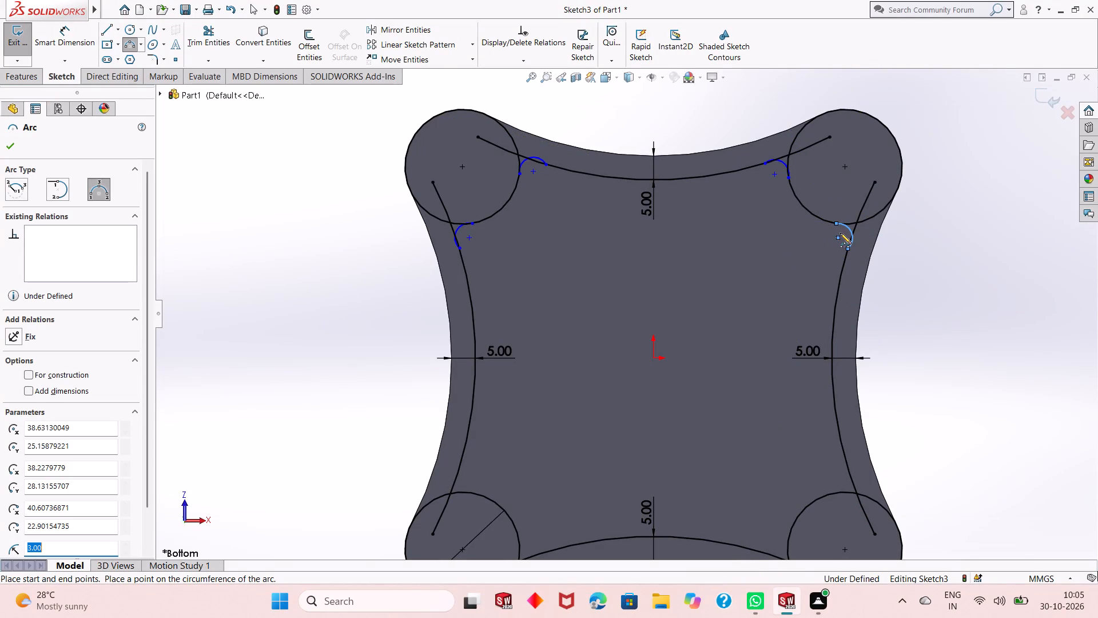
# Draw two three-point arcs of 3 mm radius bridging the lower-left corner circle to the left and bottom offset arcs.
pyautogui.scroll(-1, 755, 113)
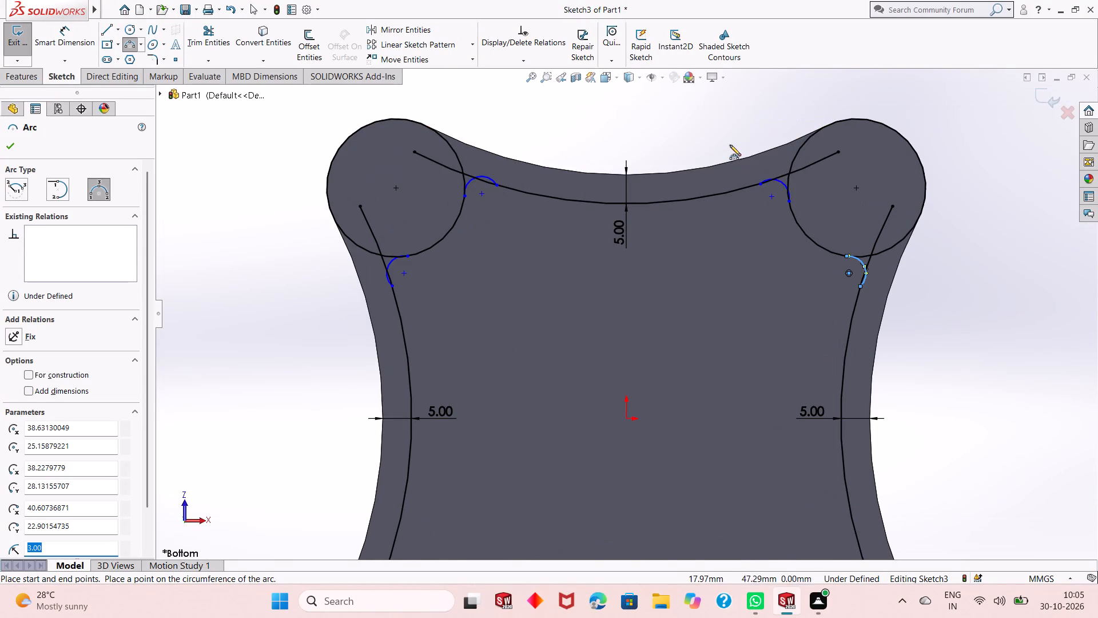
pyautogui.scroll(4, 746, 109)
pyautogui.scroll(-2, 531, 500)
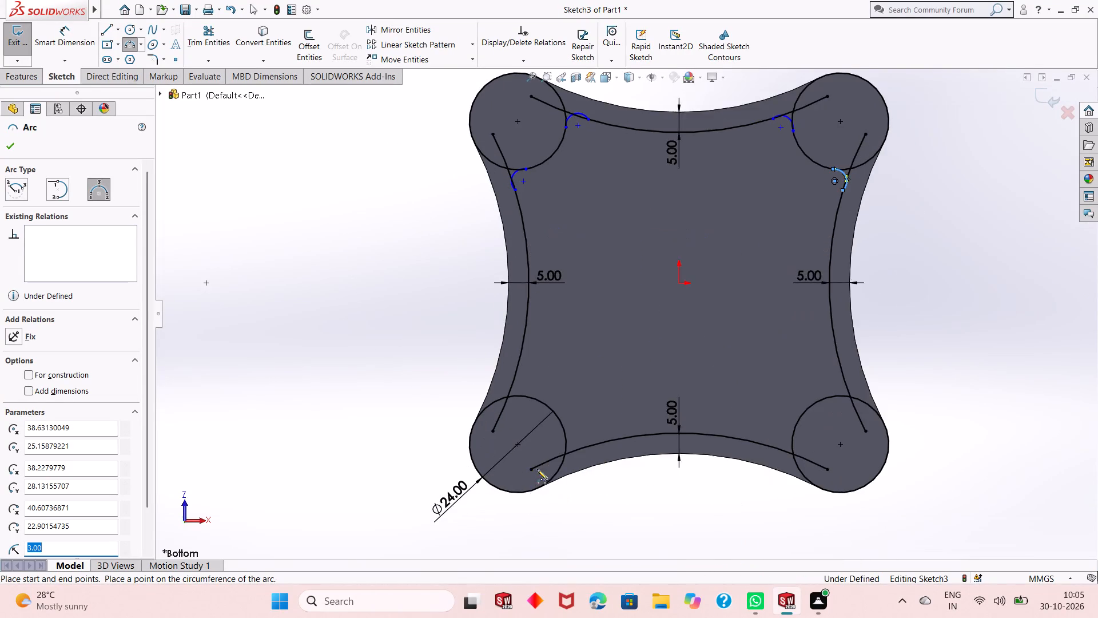
pyautogui.scroll(-2, 539, 453)
pyautogui.scroll(-2, 536, 387)
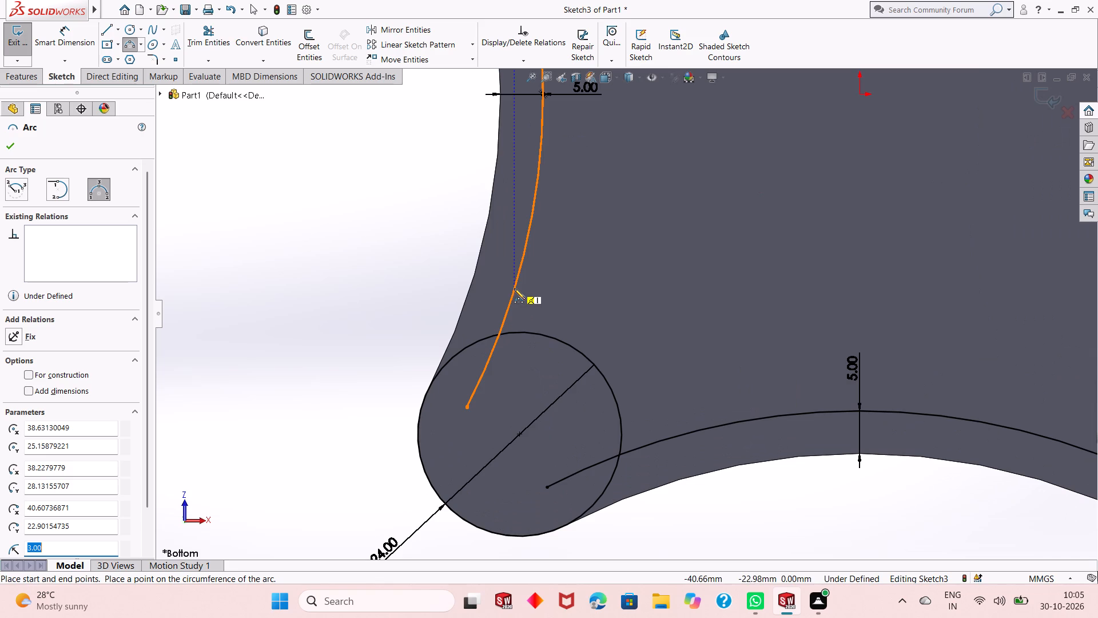
pyautogui.click(514, 288)
pyautogui.click(551, 336)
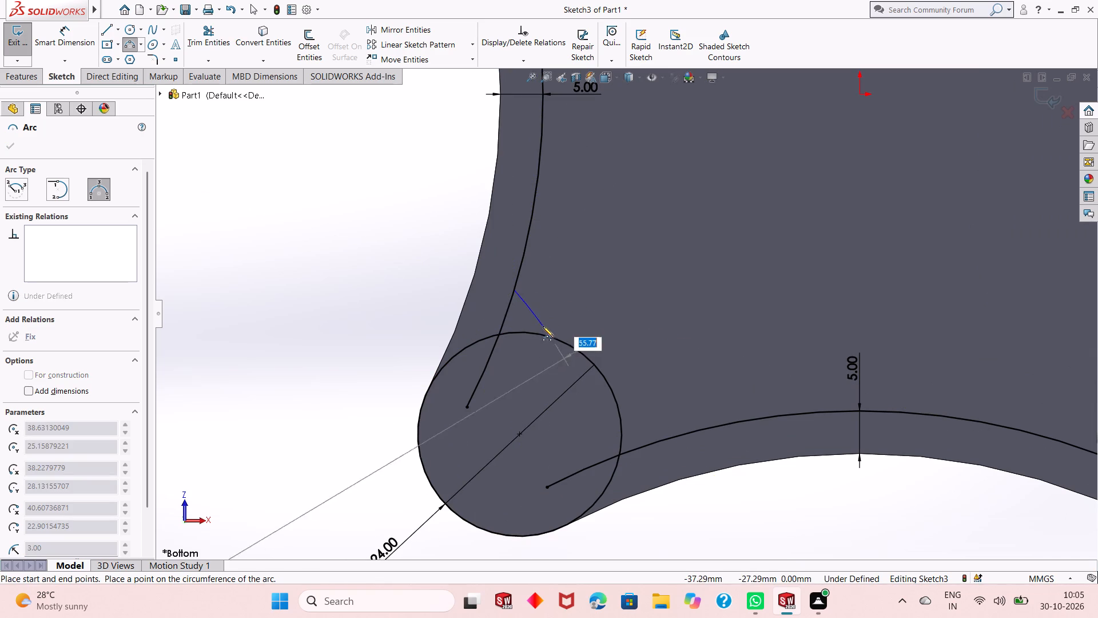
pyautogui.press('3')
pyautogui.press('Return')
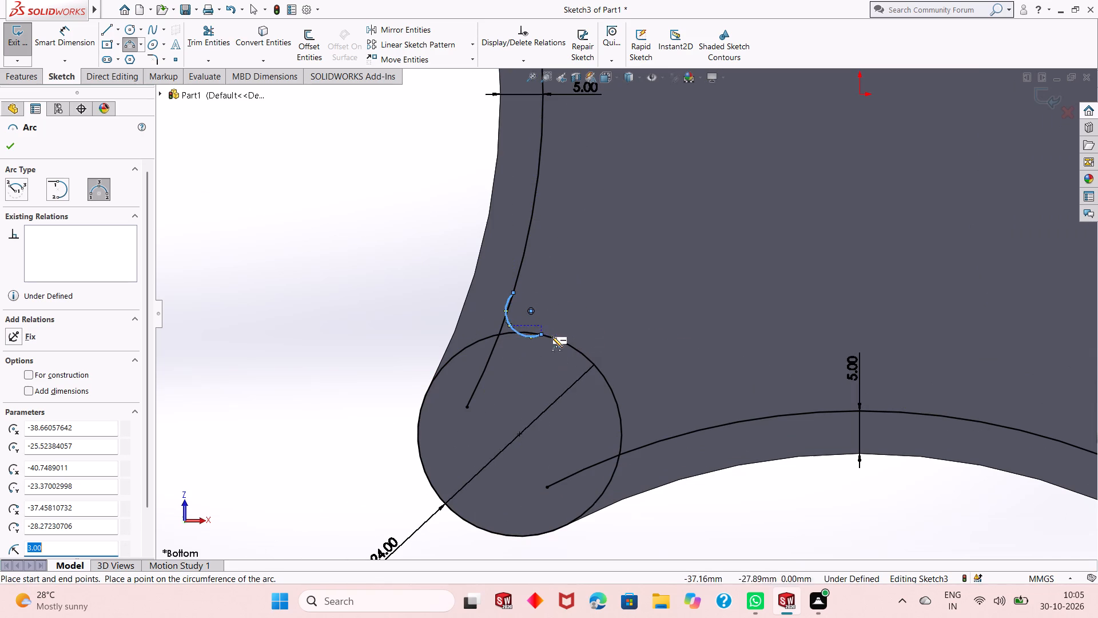
pyautogui.click(618, 415)
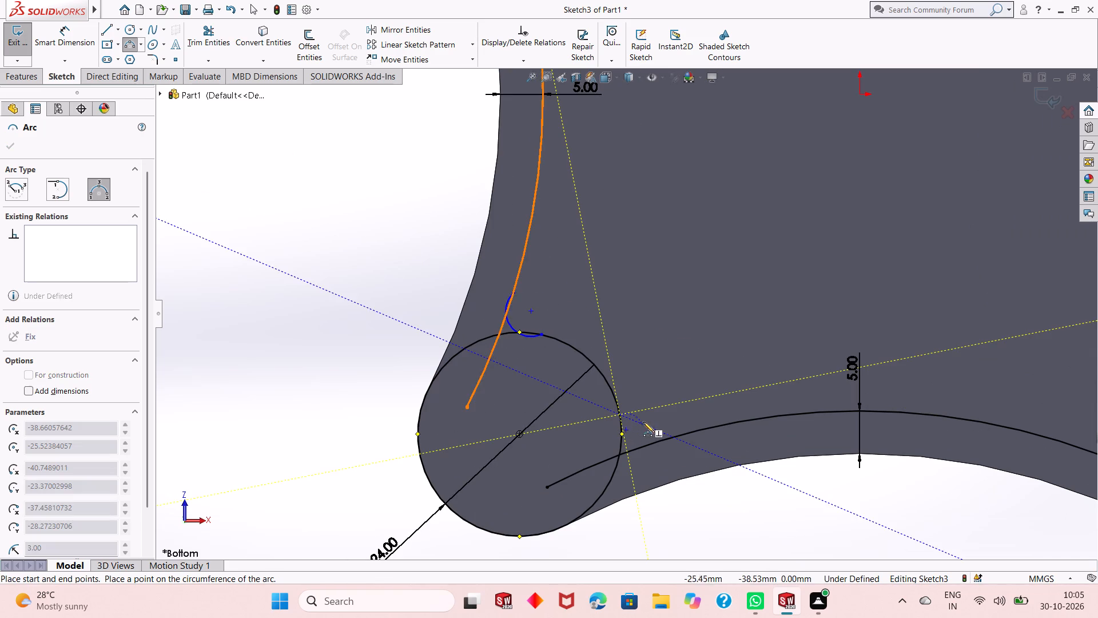
pyautogui.click(671, 434)
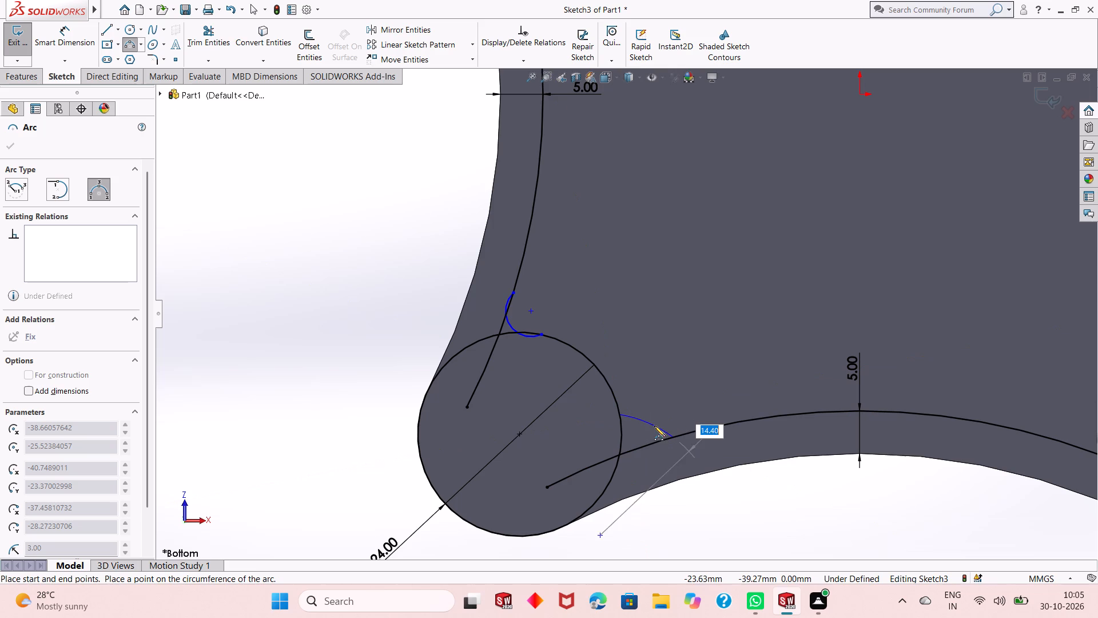
pyautogui.press('3')
pyautogui.press('Return')
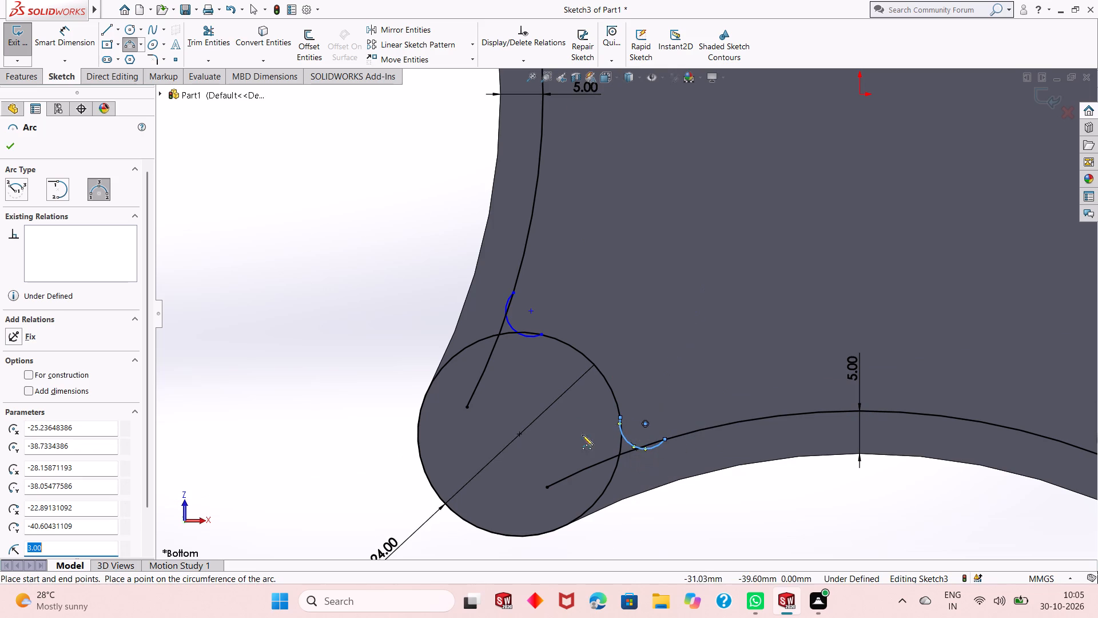
# Draw two three-point arcs of 3 mm radius bridging the lower-right corner circle to the bottom and right offset arcs.
pyautogui.scroll(-2, 561, 439)
pyautogui.scroll(6, 561, 439)
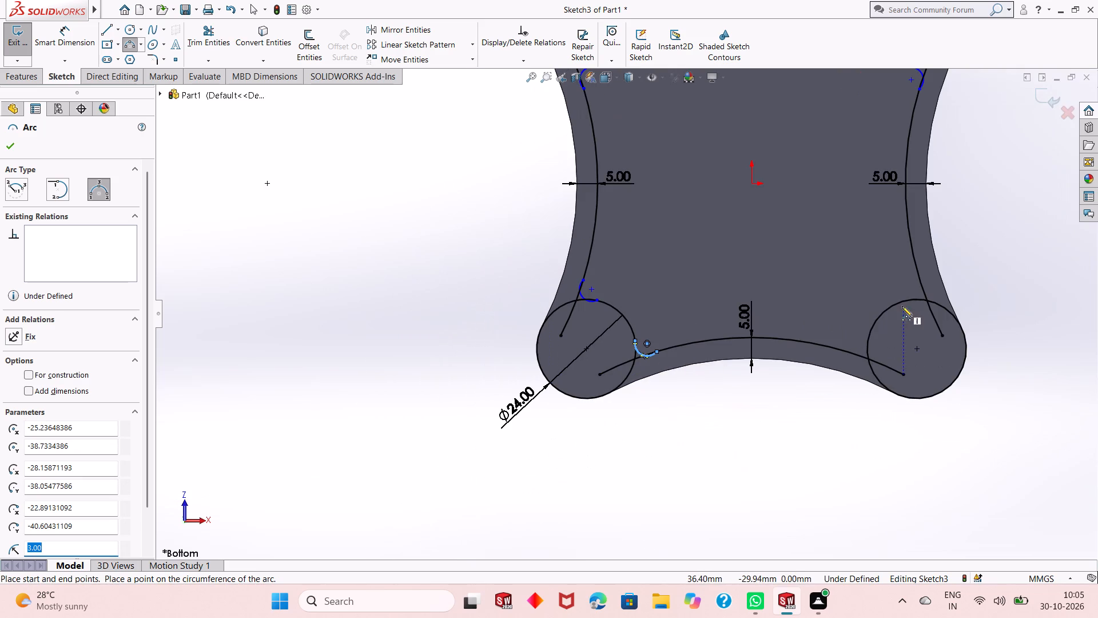
pyautogui.scroll(-4, 854, 316)
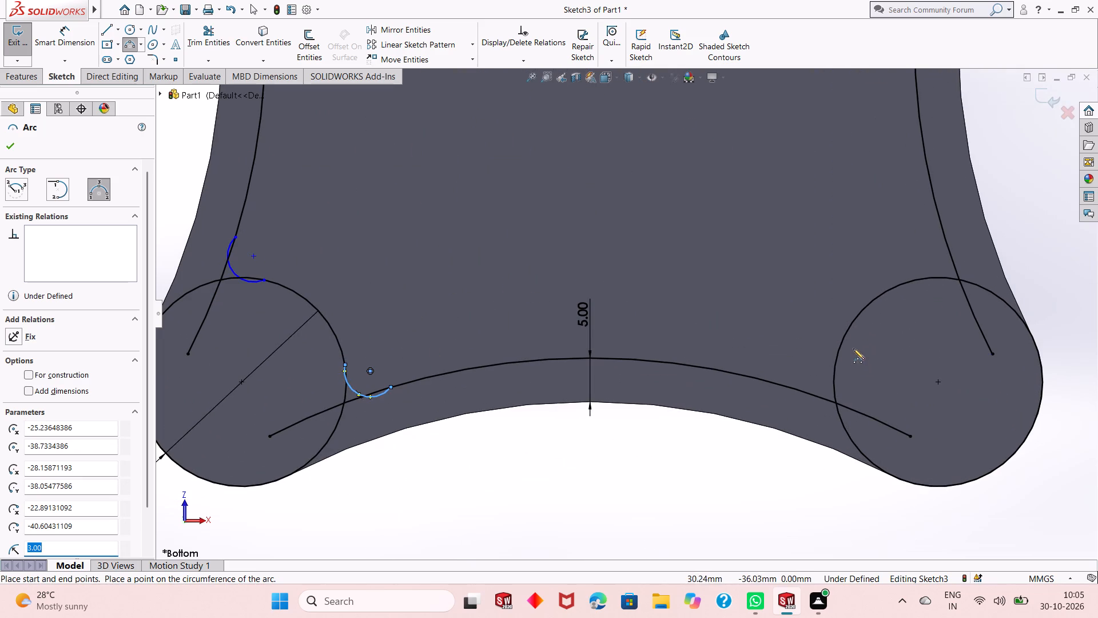
pyautogui.click(802, 390)
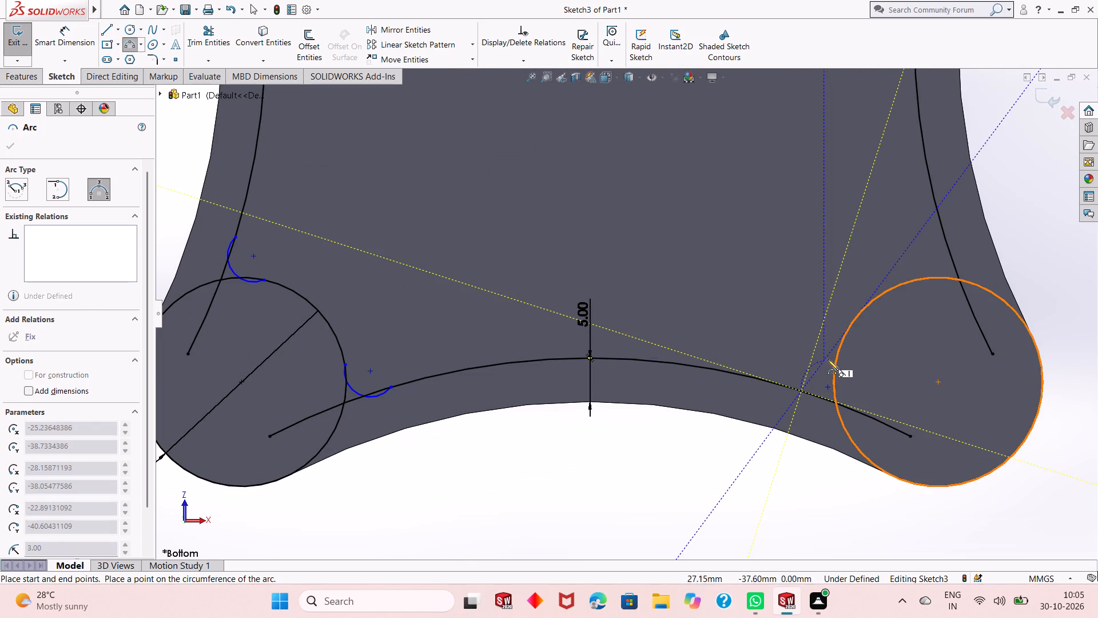
pyautogui.click(837, 351)
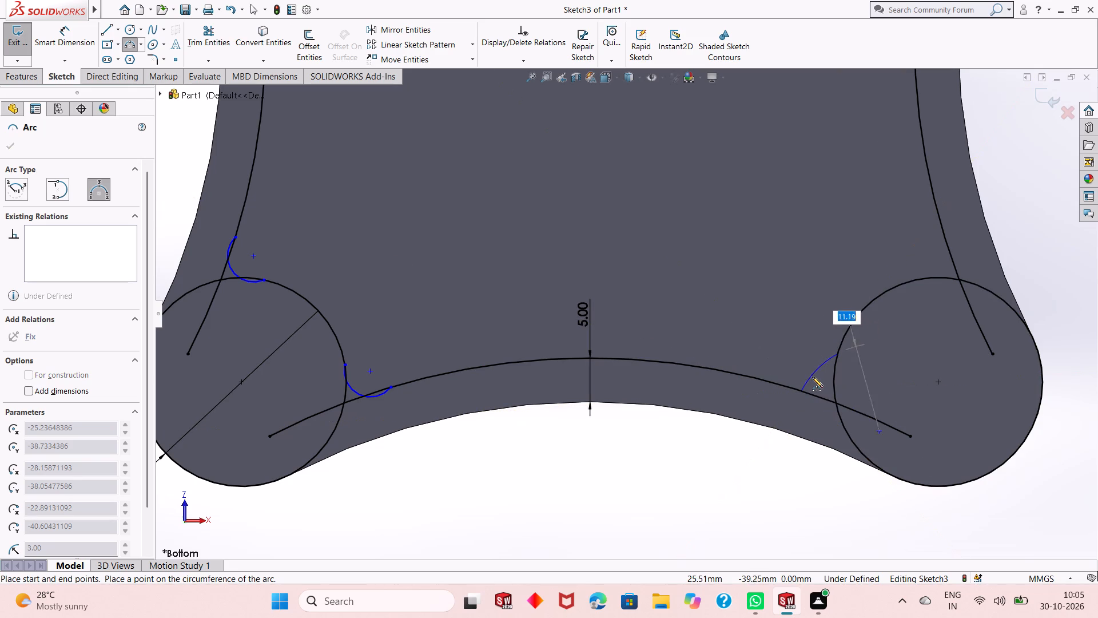
pyautogui.press('3')
pyautogui.press('Return')
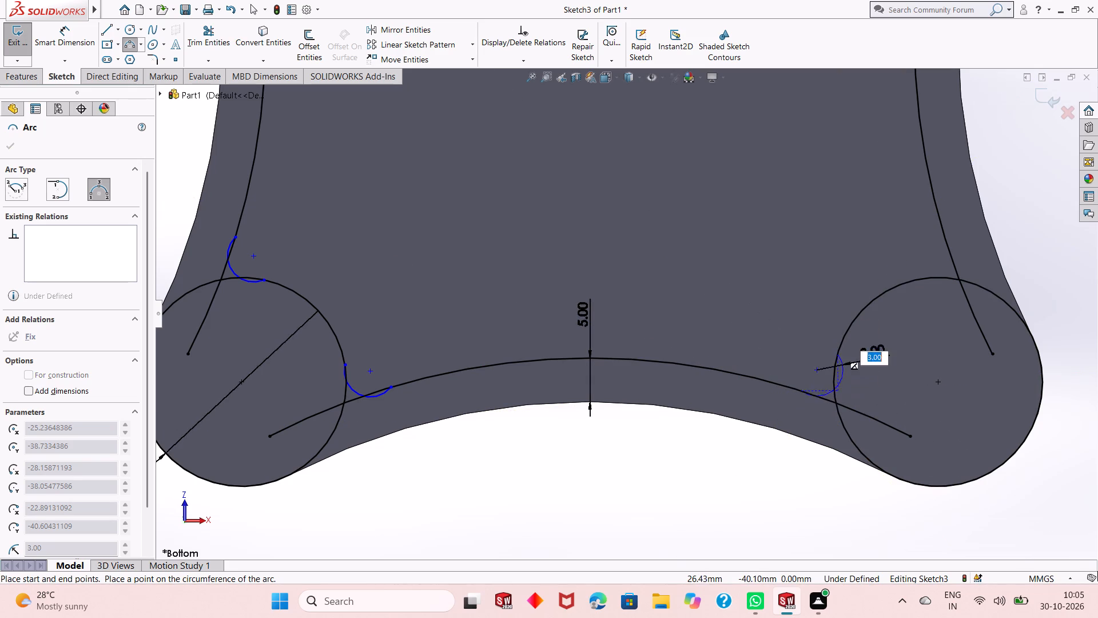
pyautogui.click(941, 224)
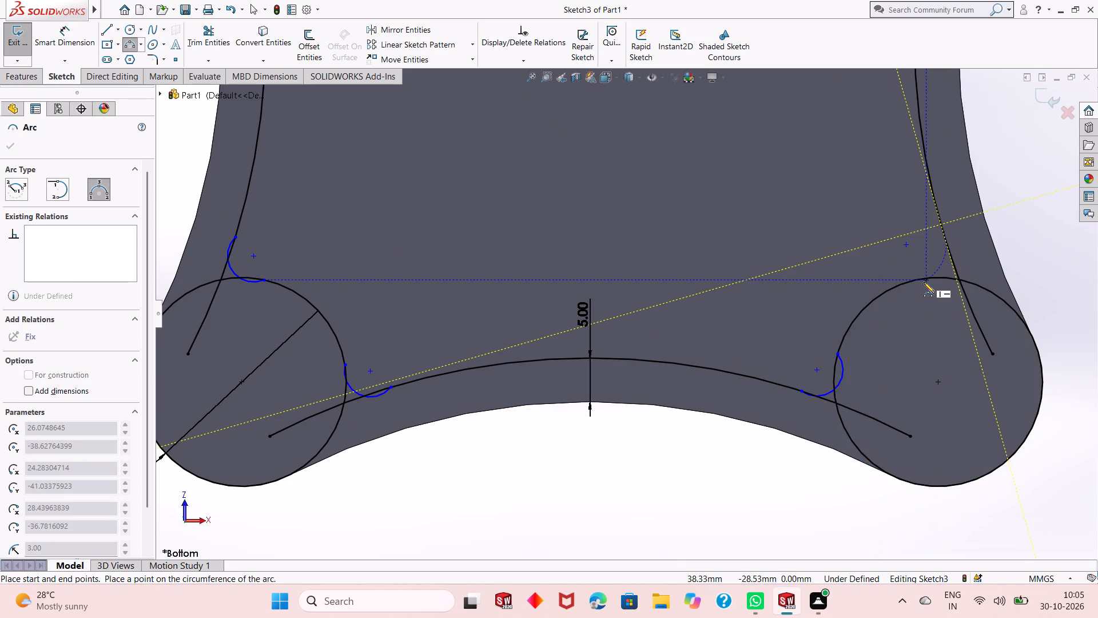
pyautogui.click(921, 282)
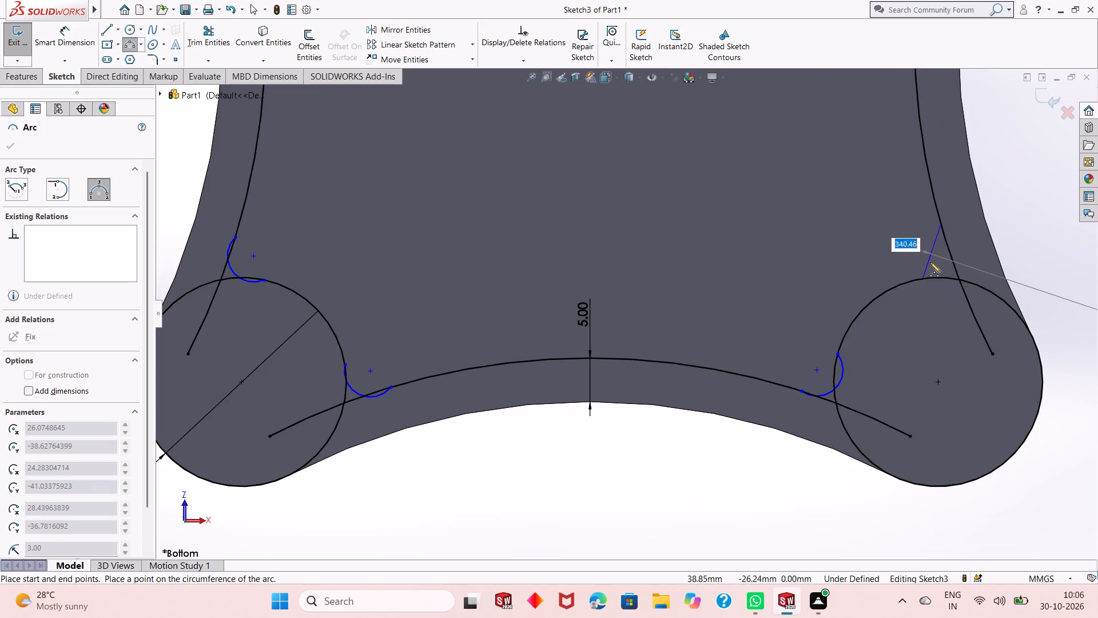
pyautogui.press('3')
pyautogui.press('Return')
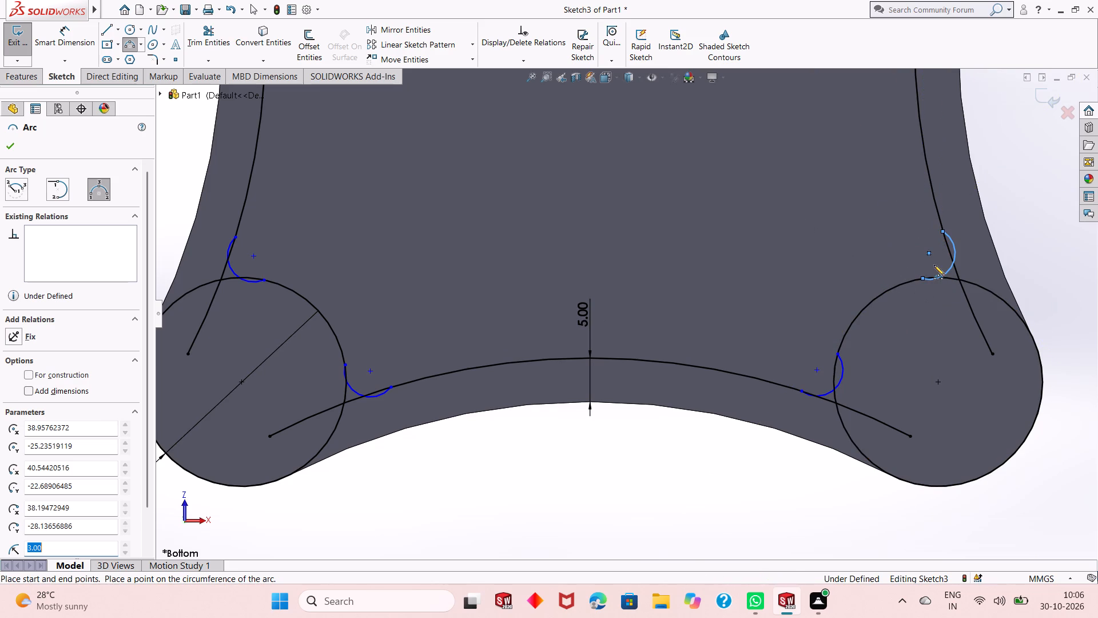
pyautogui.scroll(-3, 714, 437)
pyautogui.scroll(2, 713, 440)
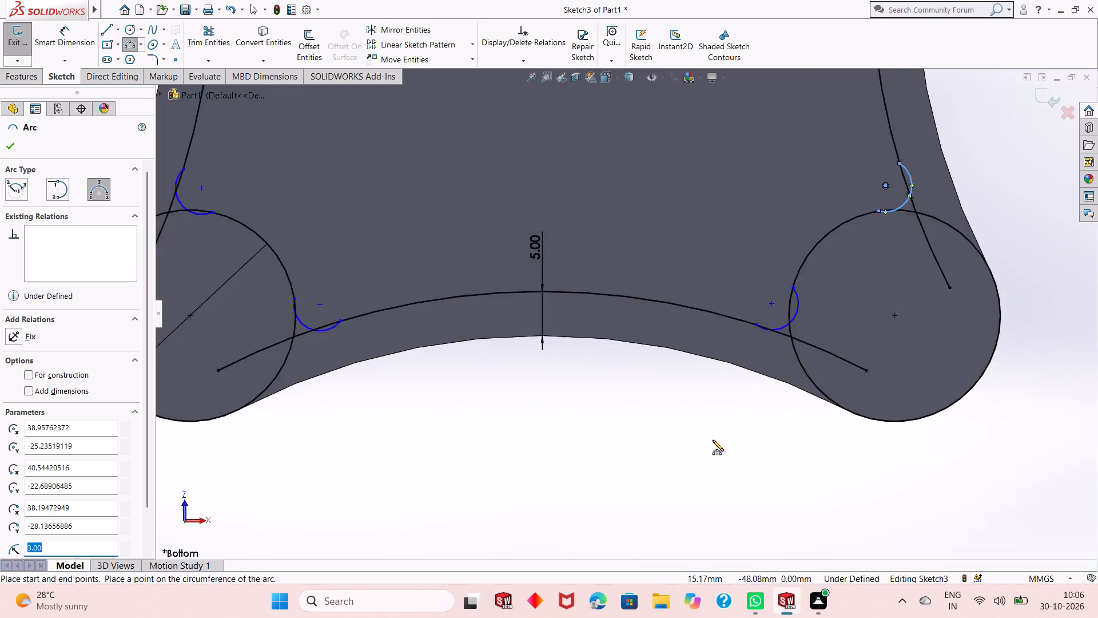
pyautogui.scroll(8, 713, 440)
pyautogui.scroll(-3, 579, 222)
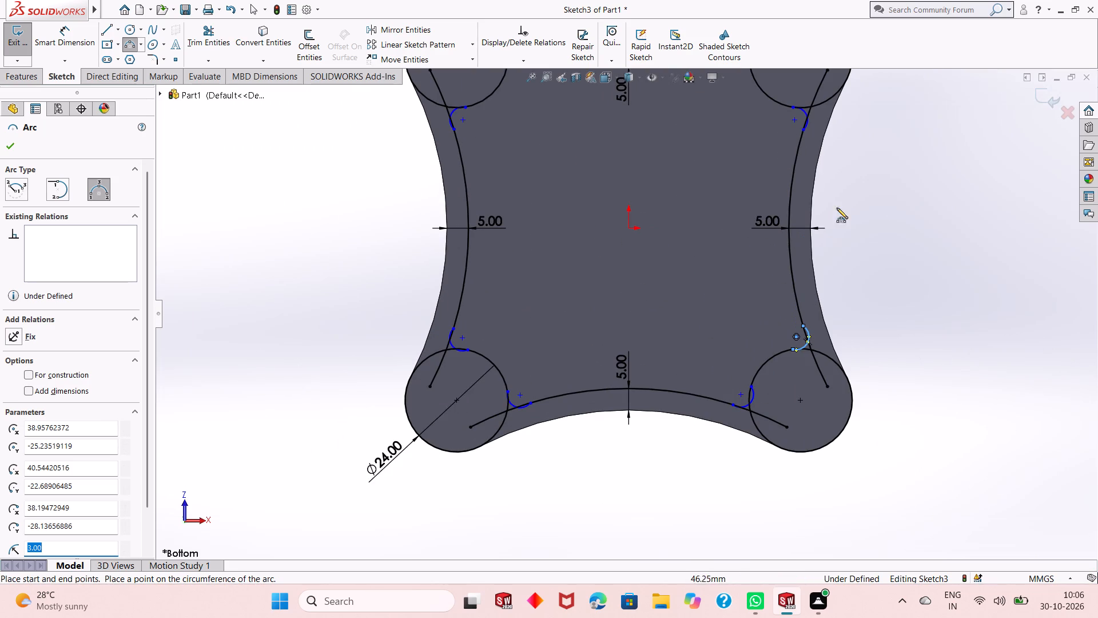
# Dimension the radius of the blend arc between the lower-right corner circle and the bottom offset arc as 3 mm.
pyautogui.rightClick(850, 196)
pyautogui.click(877, 209)
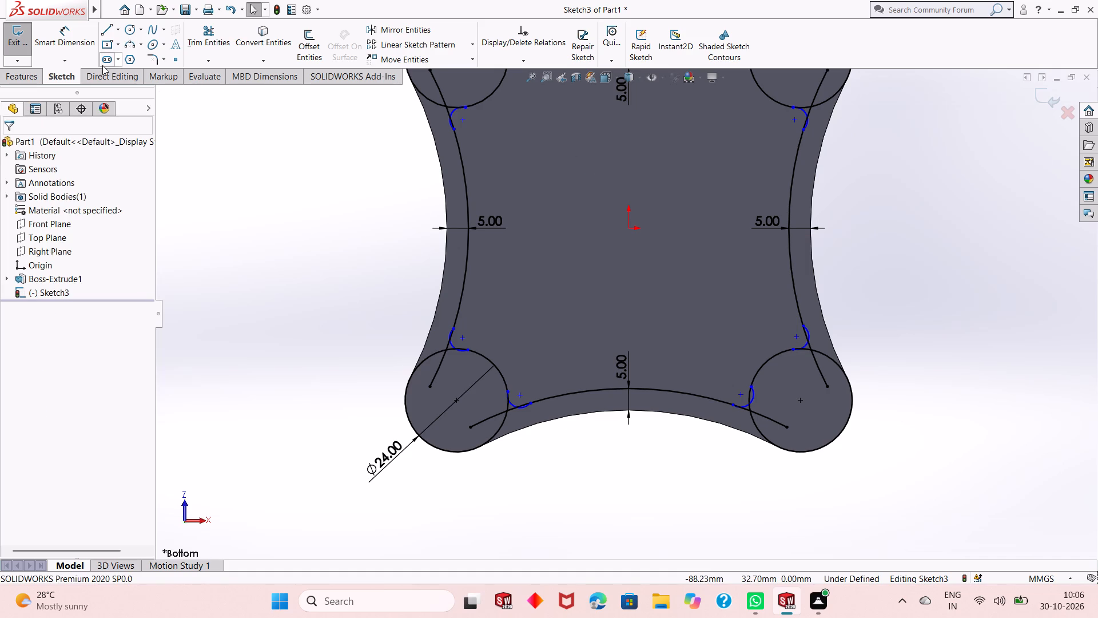
pyautogui.click(70, 39)
pyautogui.click(743, 410)
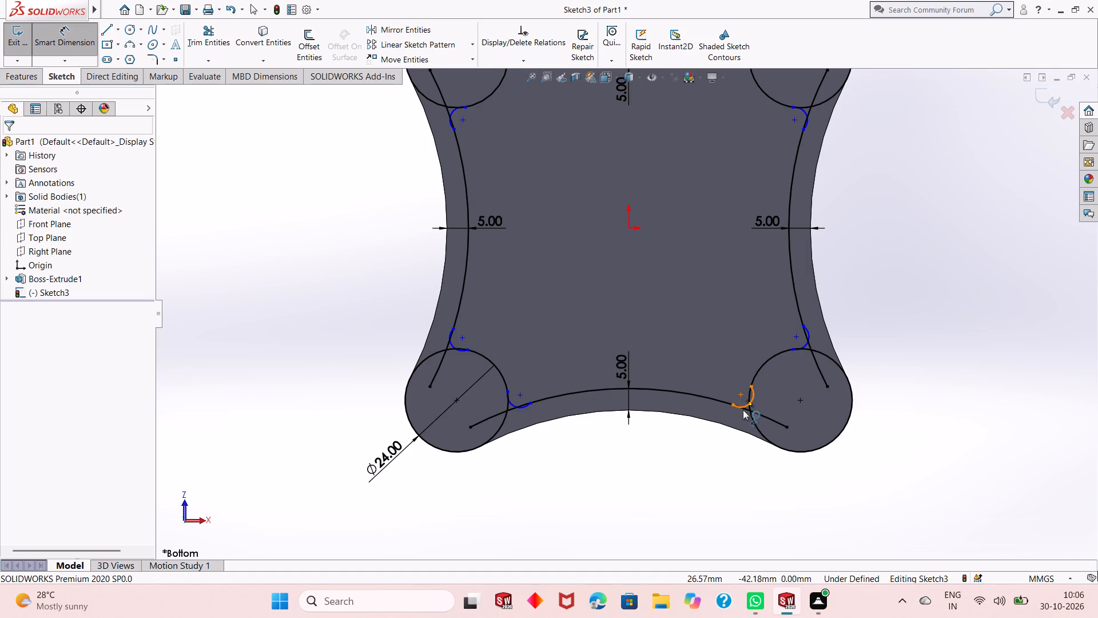
pyautogui.click(764, 476)
pyautogui.press('Return')
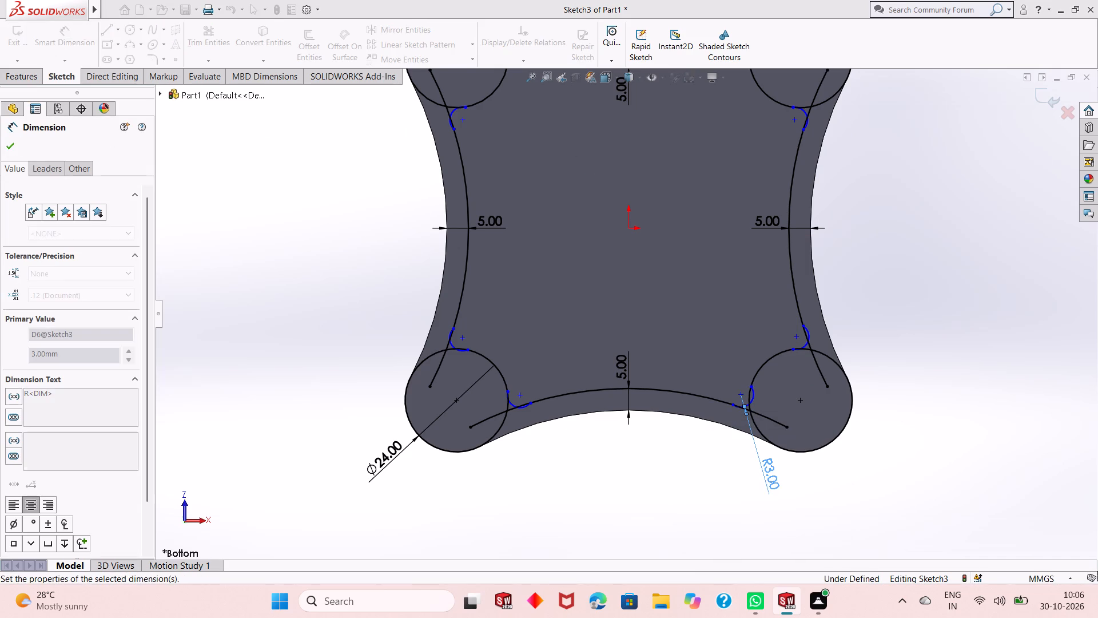
pyautogui.rightClick(836, 306)
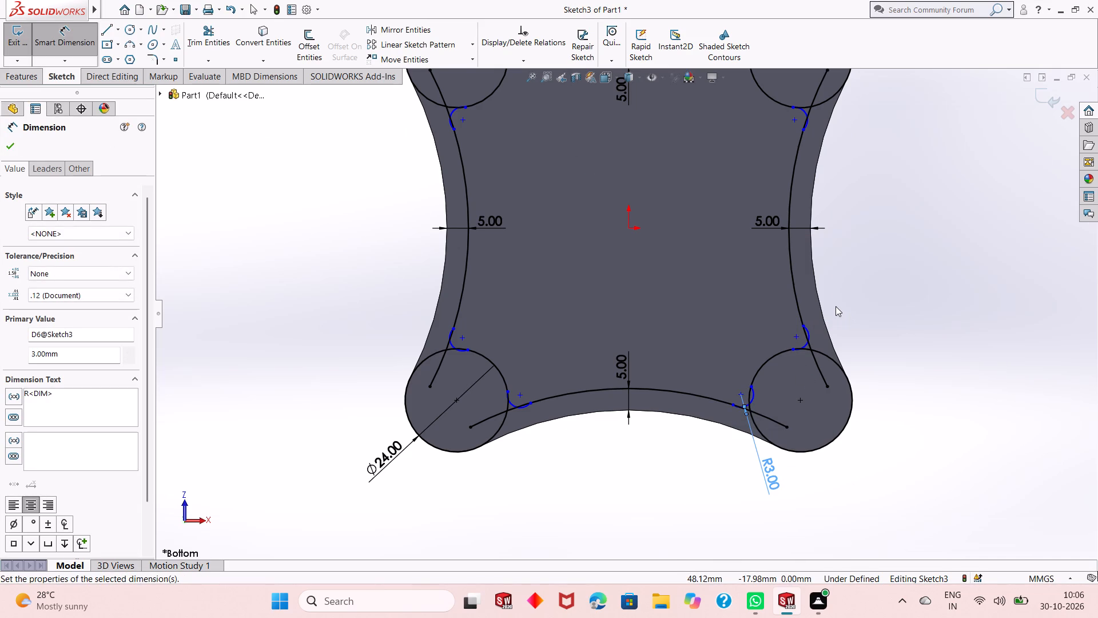
pyautogui.click(844, 340)
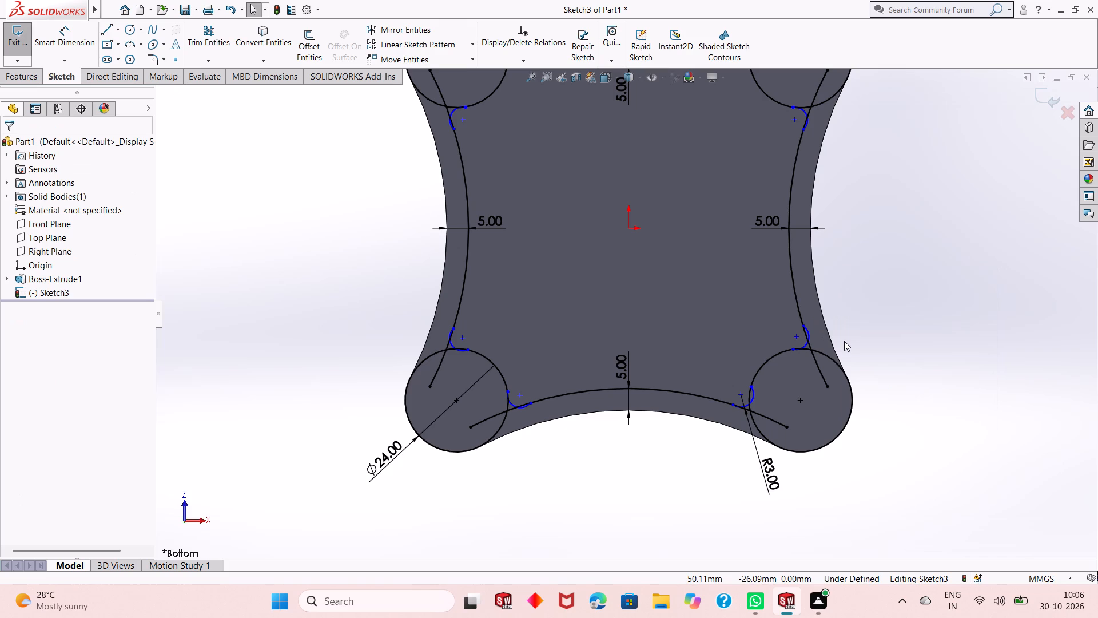
# Make all eight small blend arcs around the four corner circles equal in radius.
pyautogui.click(755, 395)
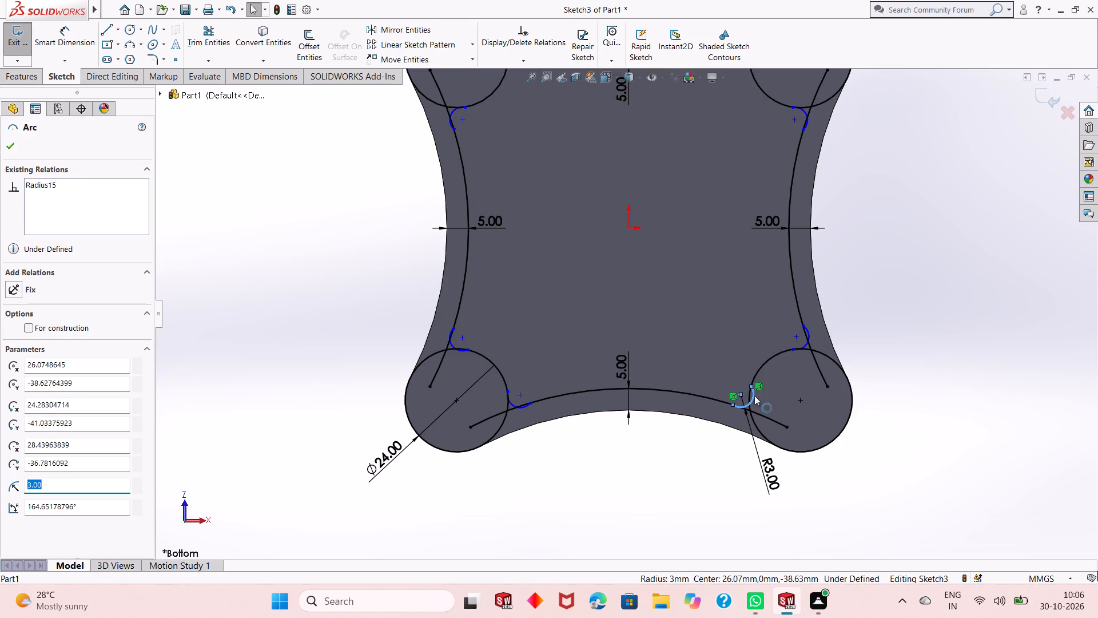
pyautogui.keyDown('ctrl'); pyautogui.click(522, 406); pyautogui.keyUp('ctrl')
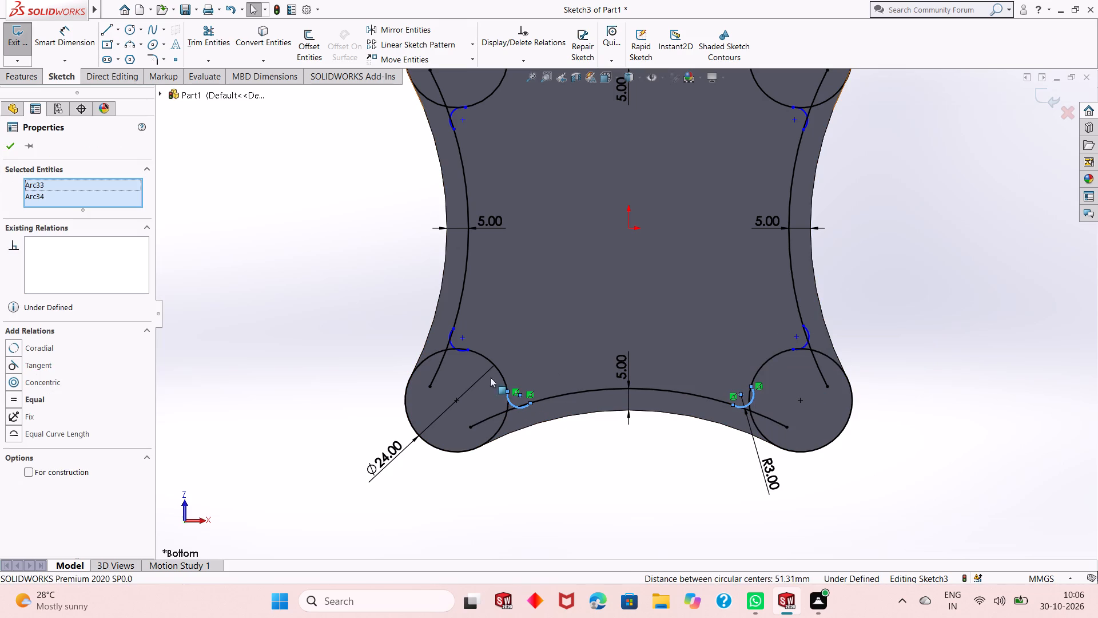
pyautogui.keyDown('ctrl'); pyautogui.click(453, 342); pyautogui.keyUp('ctrl')
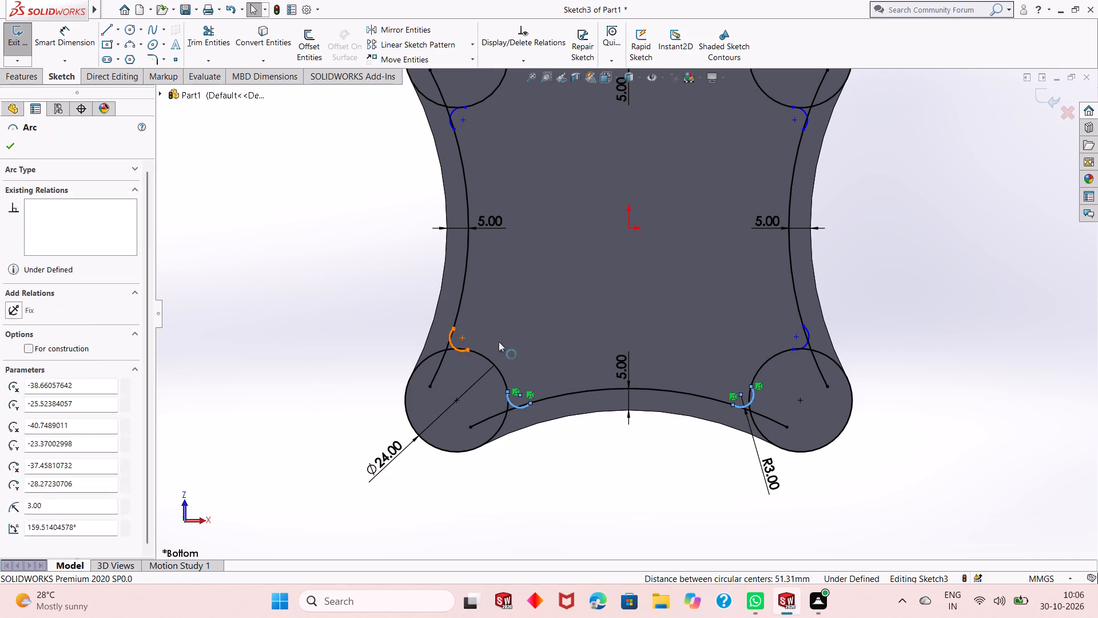
pyautogui.keyDown('ctrl'); pyautogui.click(810, 331); pyautogui.keyUp('ctrl')
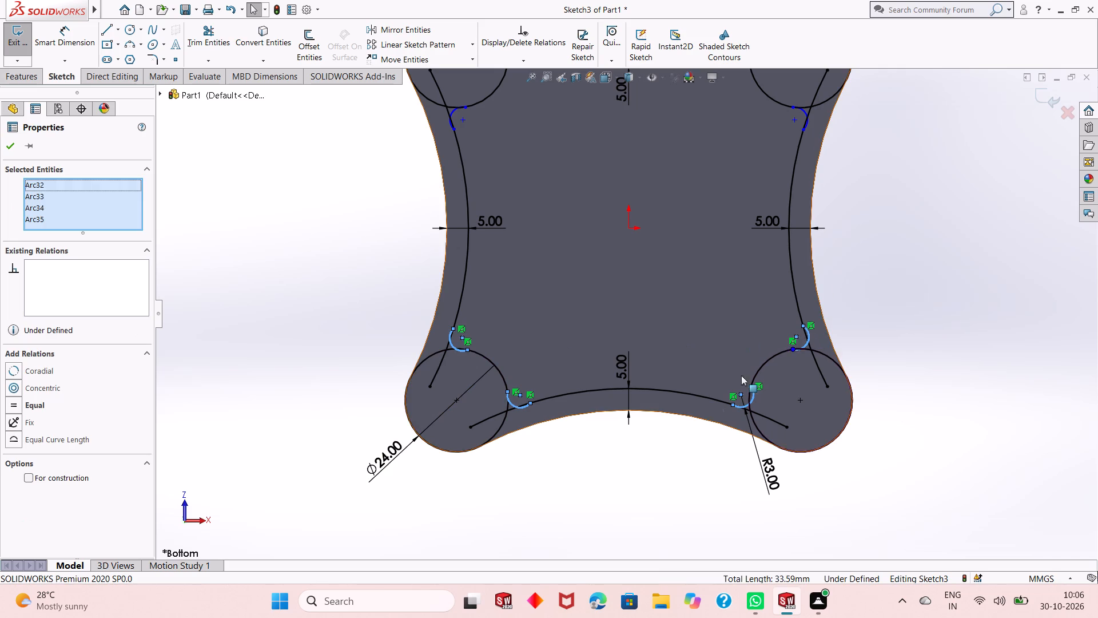
pyautogui.scroll(2, 675, 452)
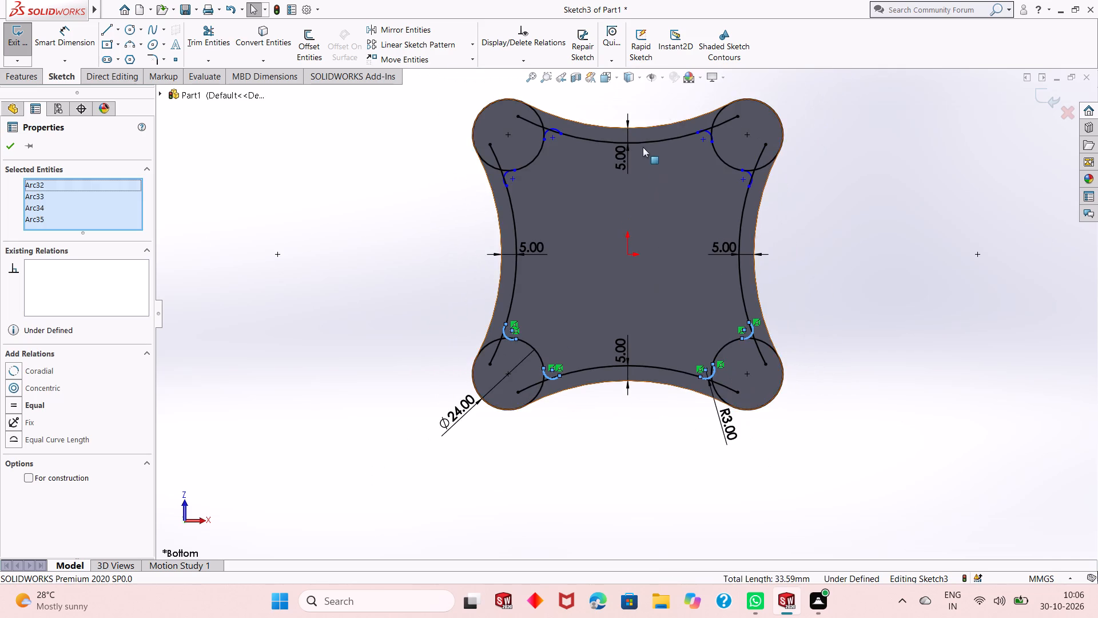
pyautogui.scroll(-3, 639, 118)
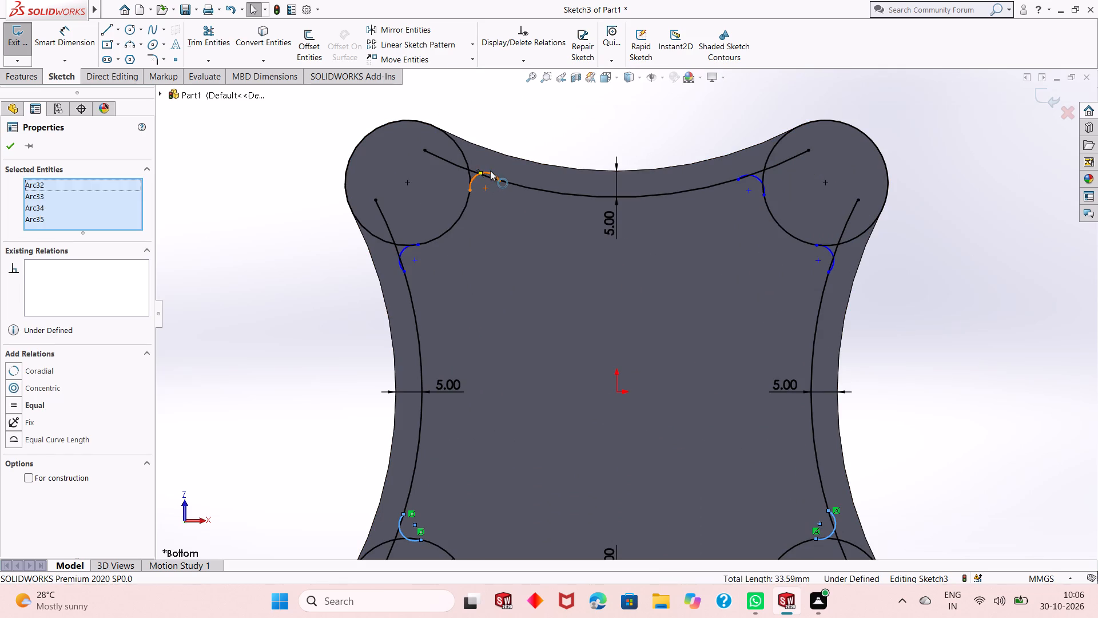
pyautogui.keyDown('ctrl'); pyautogui.click(490, 171); pyautogui.keyUp('ctrl')
pyautogui.keyDown('ctrl'); pyautogui.click(404, 251); pyautogui.keyUp('ctrl')
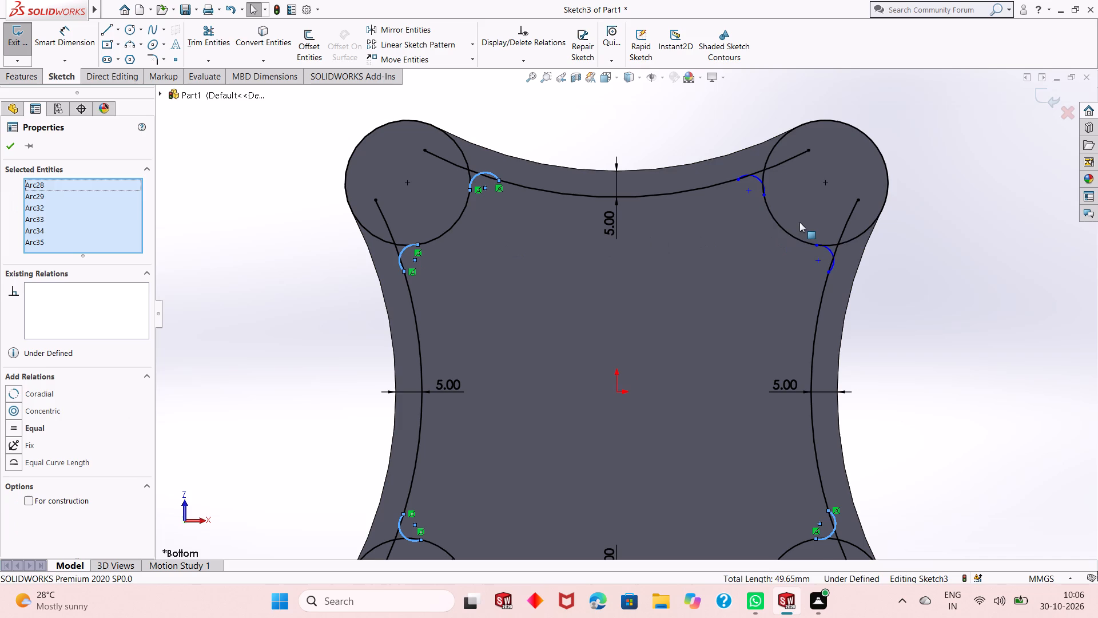
pyautogui.keyDown('ctrl'); pyautogui.click(835, 259); pyautogui.keyUp('ctrl')
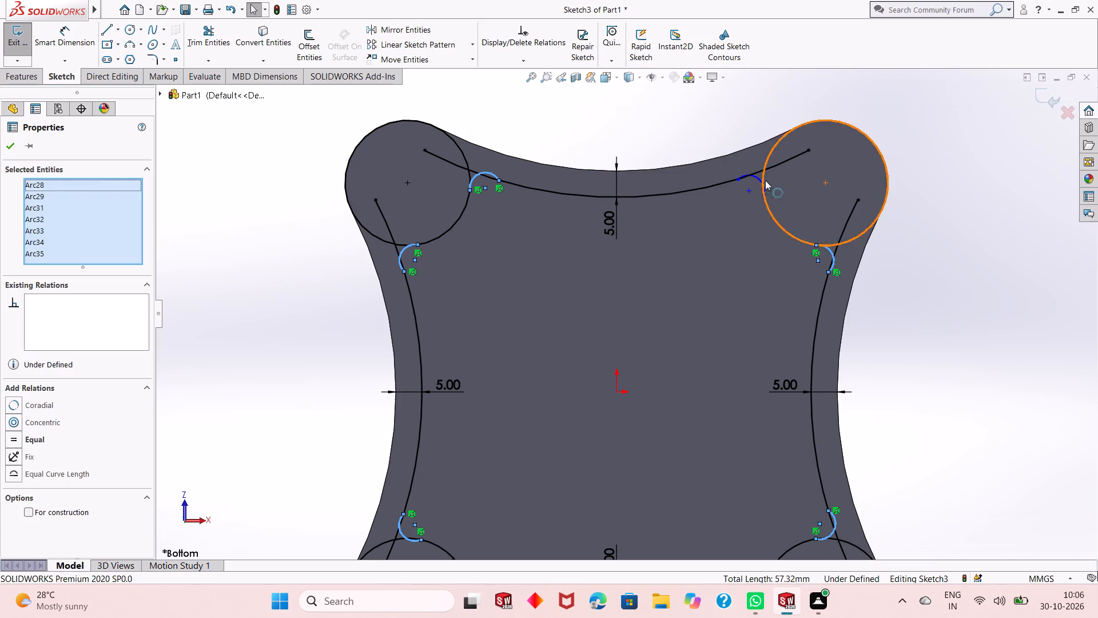
pyautogui.keyDown('ctrl'); pyautogui.click(754, 178); pyautogui.keyUp('ctrl')
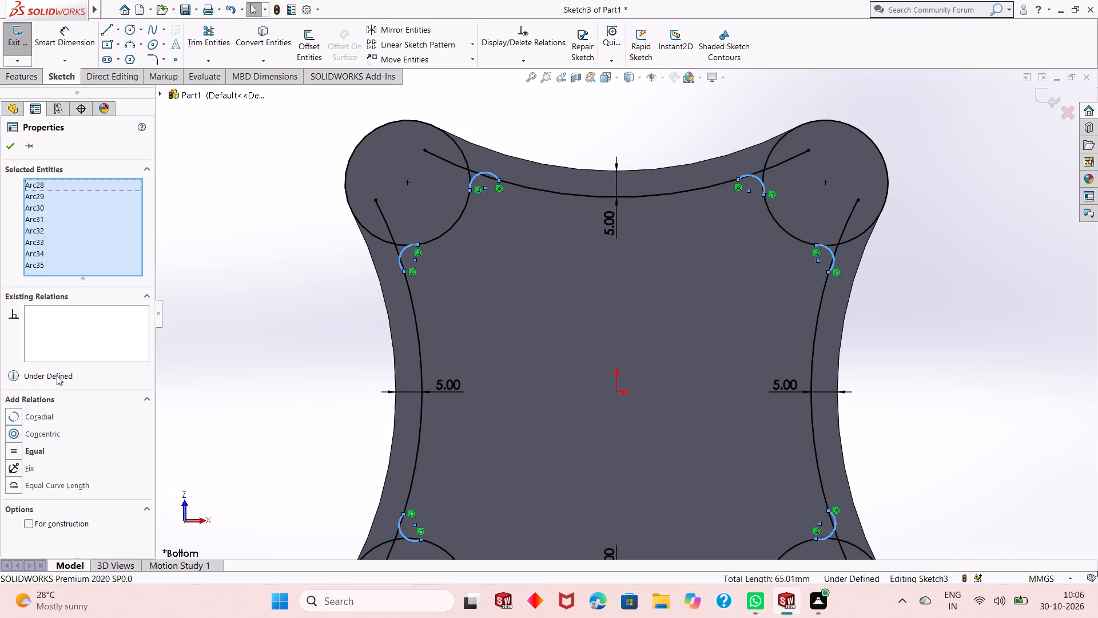
pyautogui.click(10, 446)
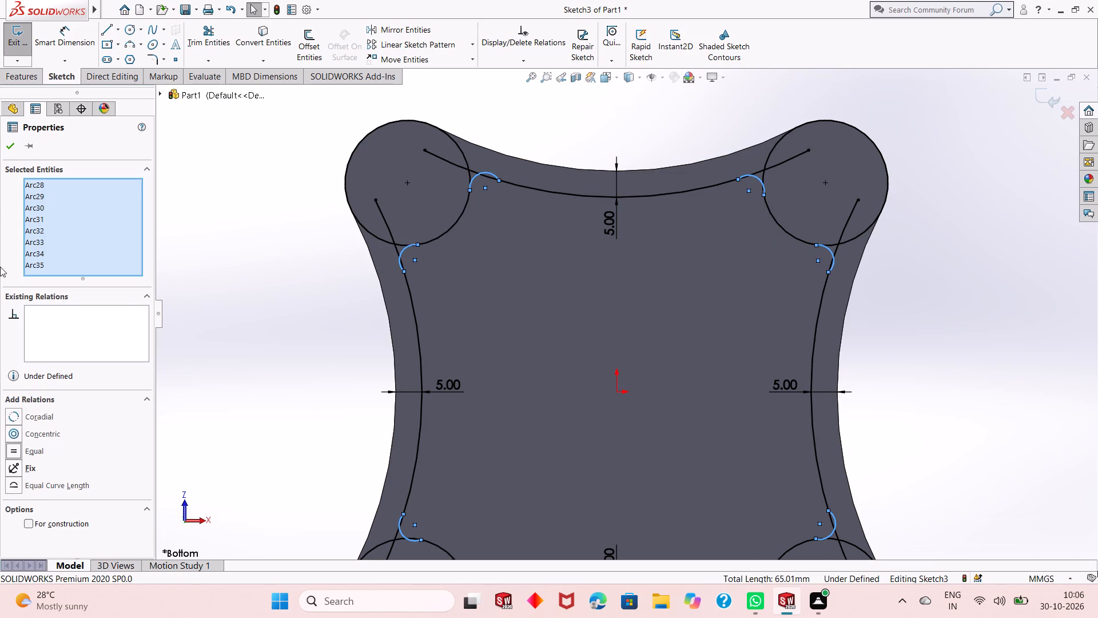
pyautogui.click(13, 142)
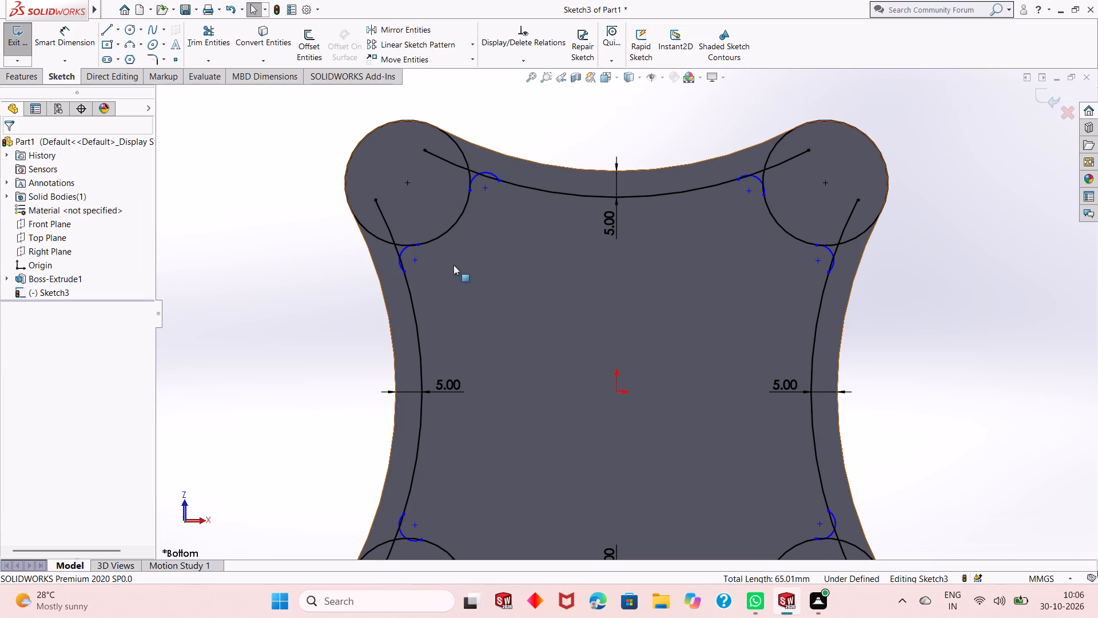
# Make the blend arc below the upper-left corner circle tangent to that circle and to the left offset arc.
pyautogui.click(402, 253)
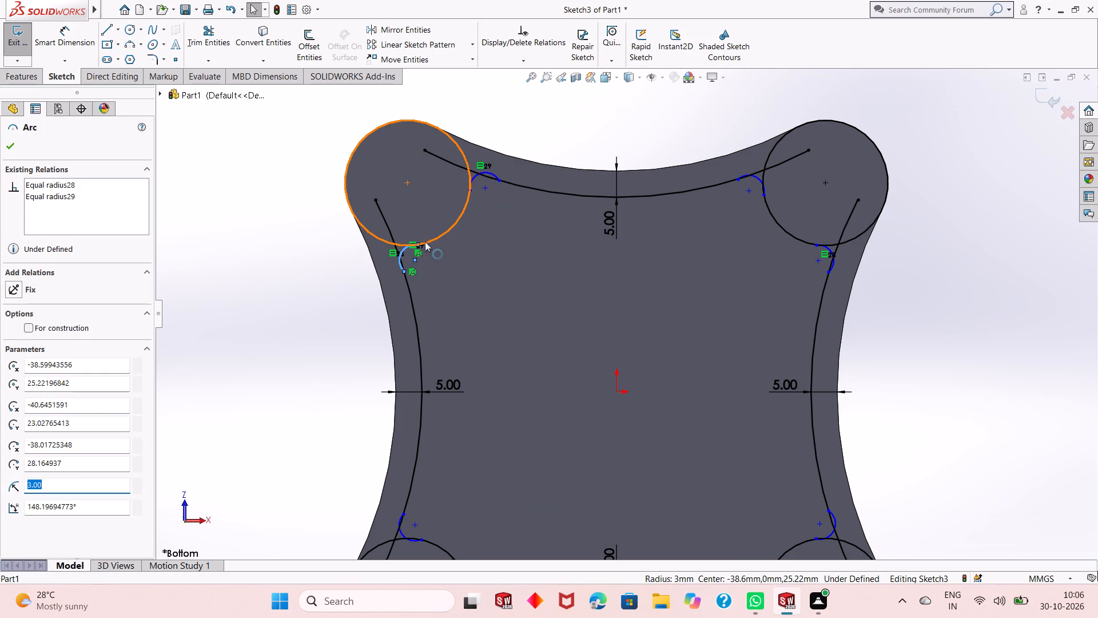
pyautogui.keyDown('ctrl'); pyautogui.click(430, 239); pyautogui.keyUp('ctrl')
pyautogui.click(480, 185)
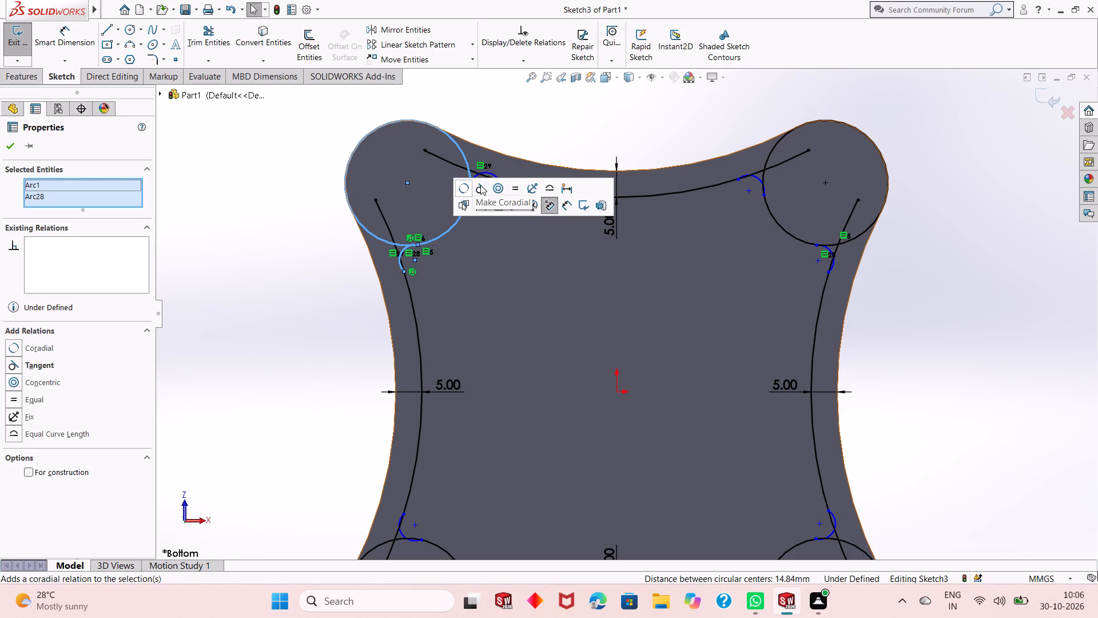
pyautogui.click(15, 143)
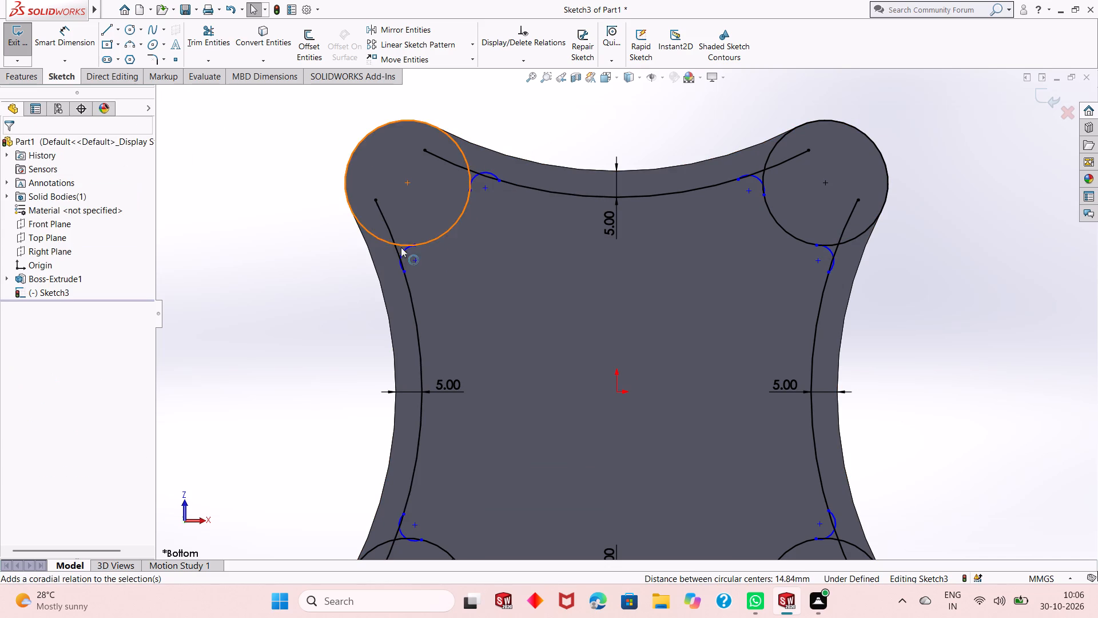
pyautogui.click(405, 252)
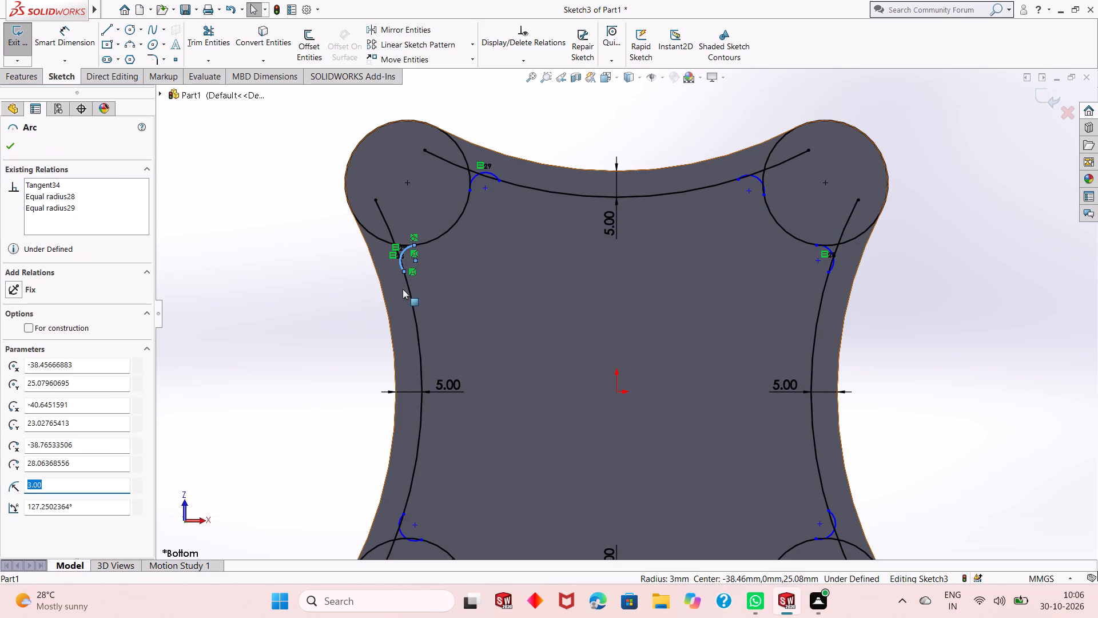
pyautogui.keyDown('ctrl'); pyautogui.click(407, 289); pyautogui.keyUp('ctrl')
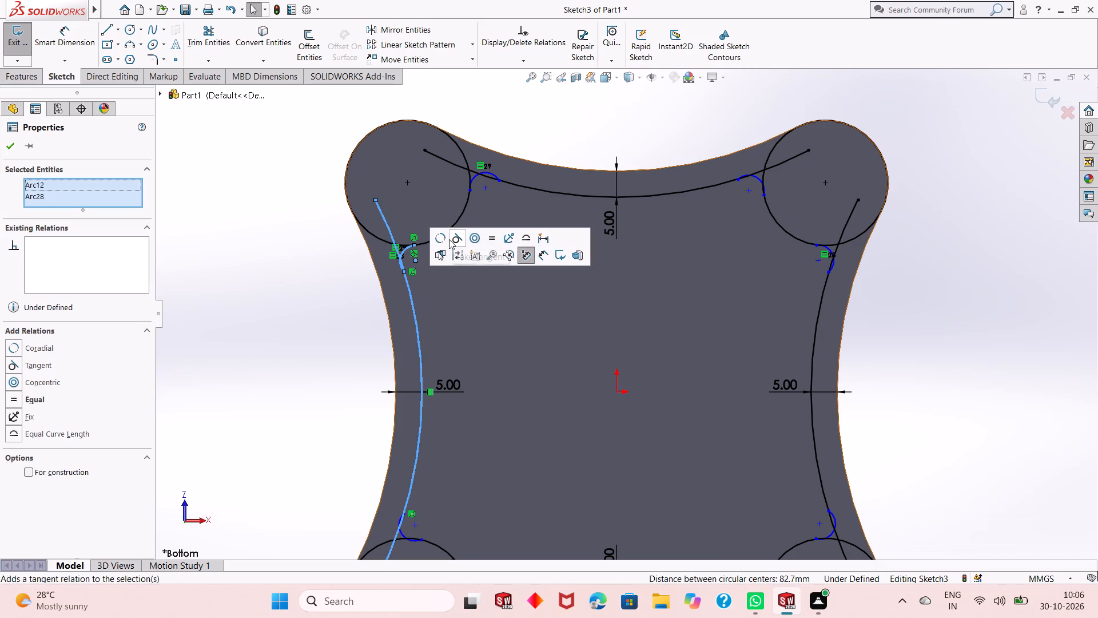
pyautogui.click(452, 239)
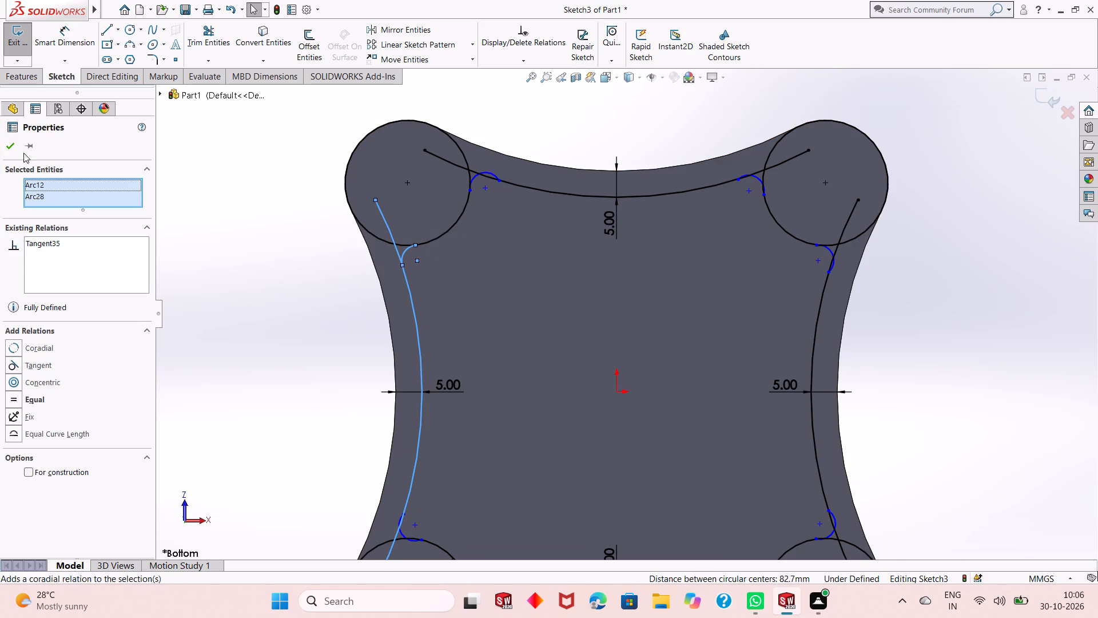
pyautogui.click(8, 146)
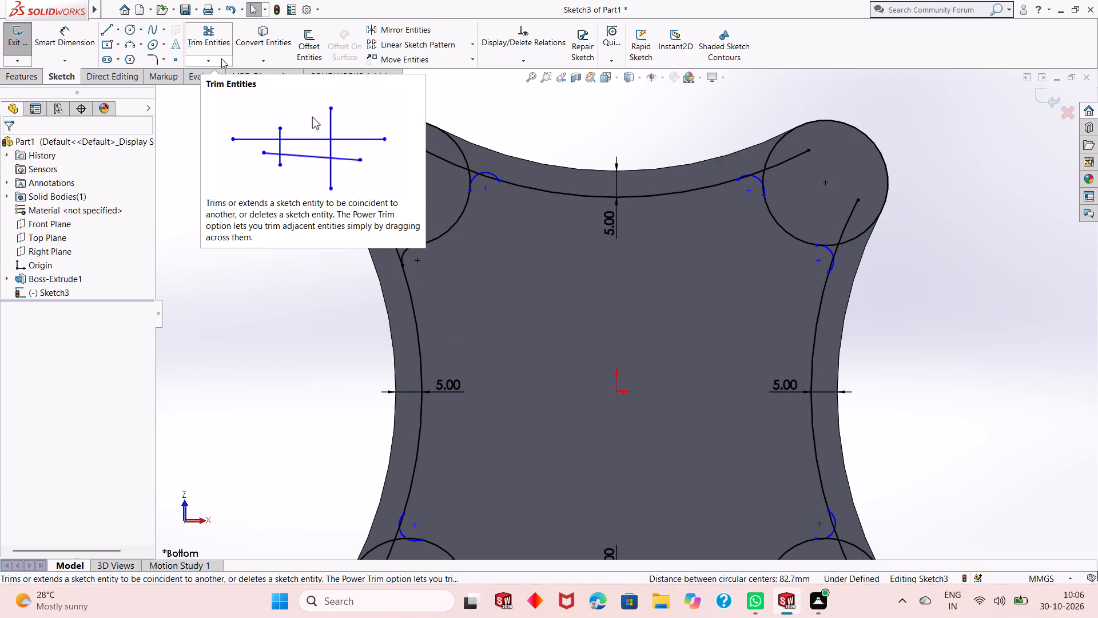
# Make the blend arc beside the upper-left corner circle tangent to that circle and to the top offset arc.
pyautogui.click(474, 177)
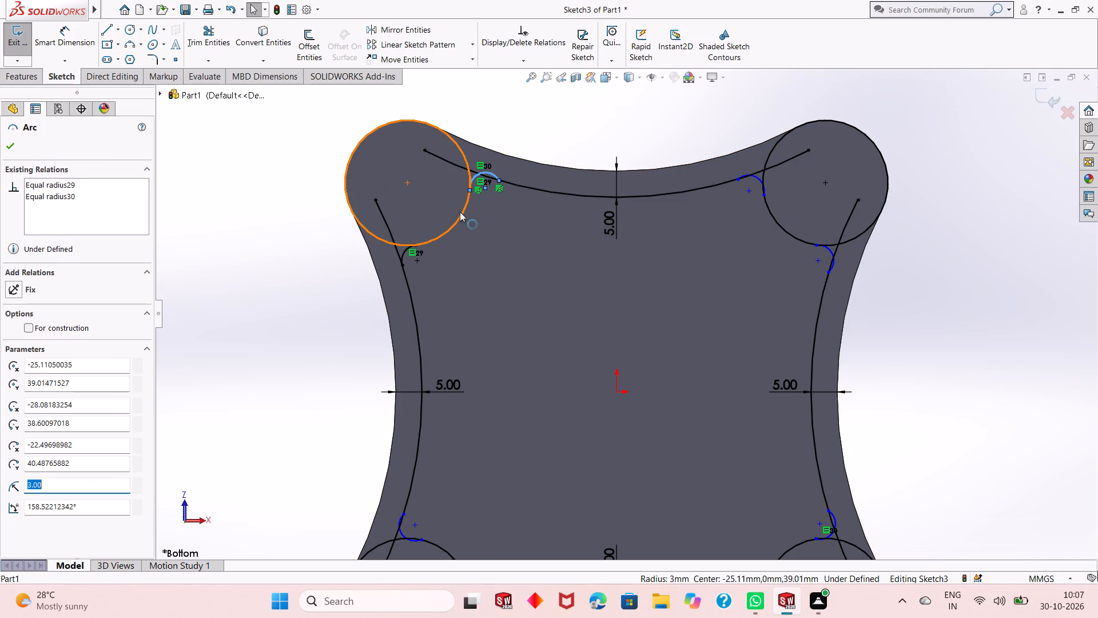
pyautogui.keyDown('ctrl'); pyautogui.click(461, 210); pyautogui.keyUp('ctrl')
pyautogui.click(513, 159)
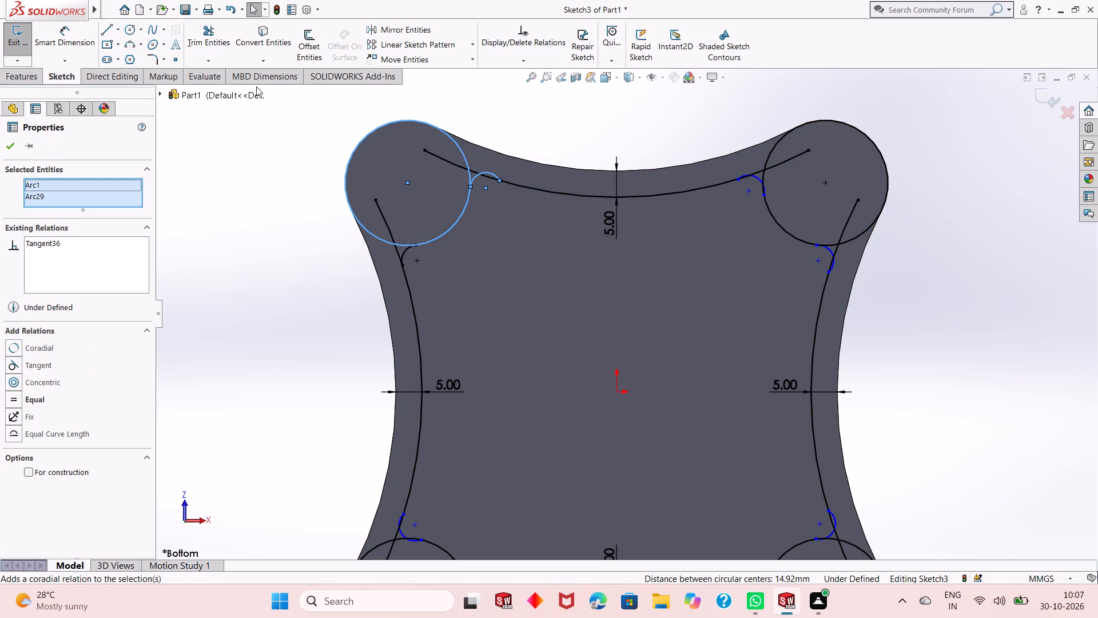
pyautogui.click(7, 140)
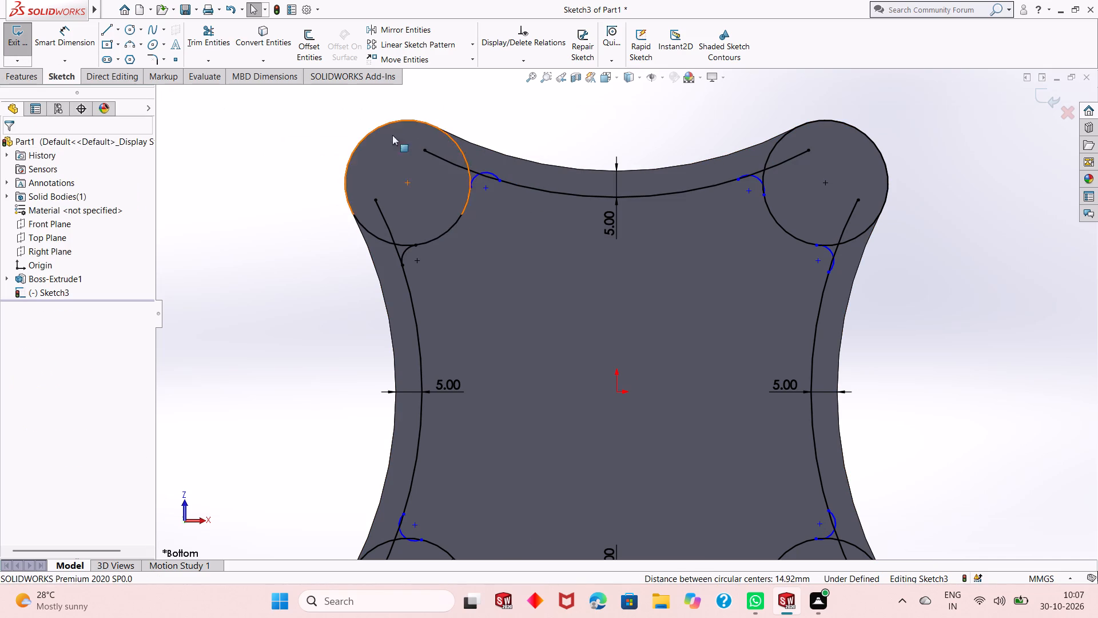
pyautogui.click(477, 176)
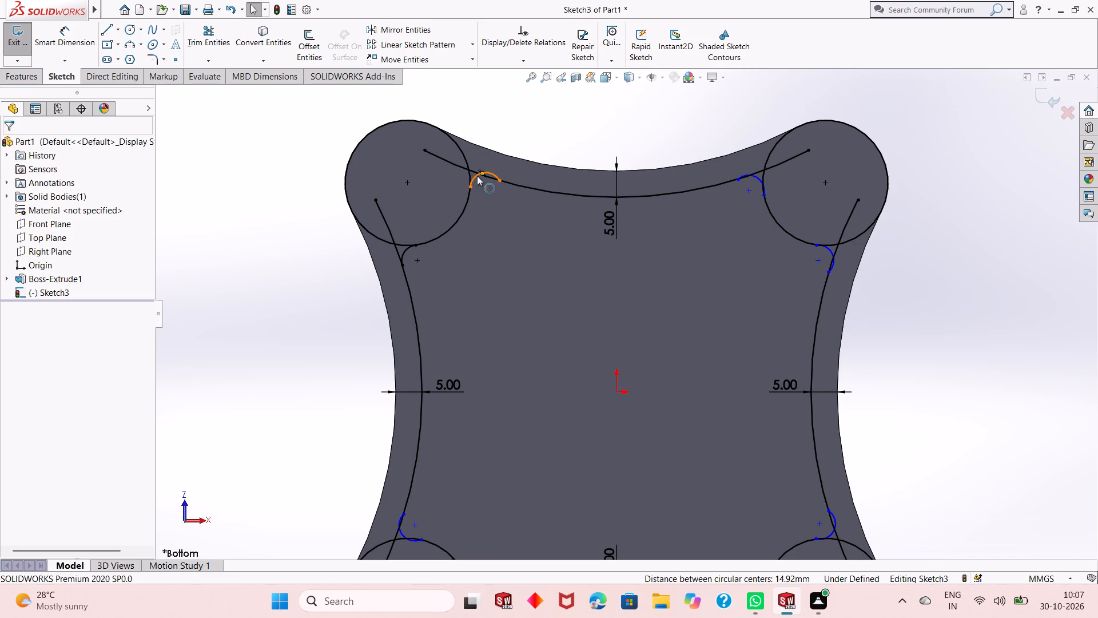
pyautogui.keyDown('ctrl'); pyautogui.click(519, 183); pyautogui.keyUp('ctrl')
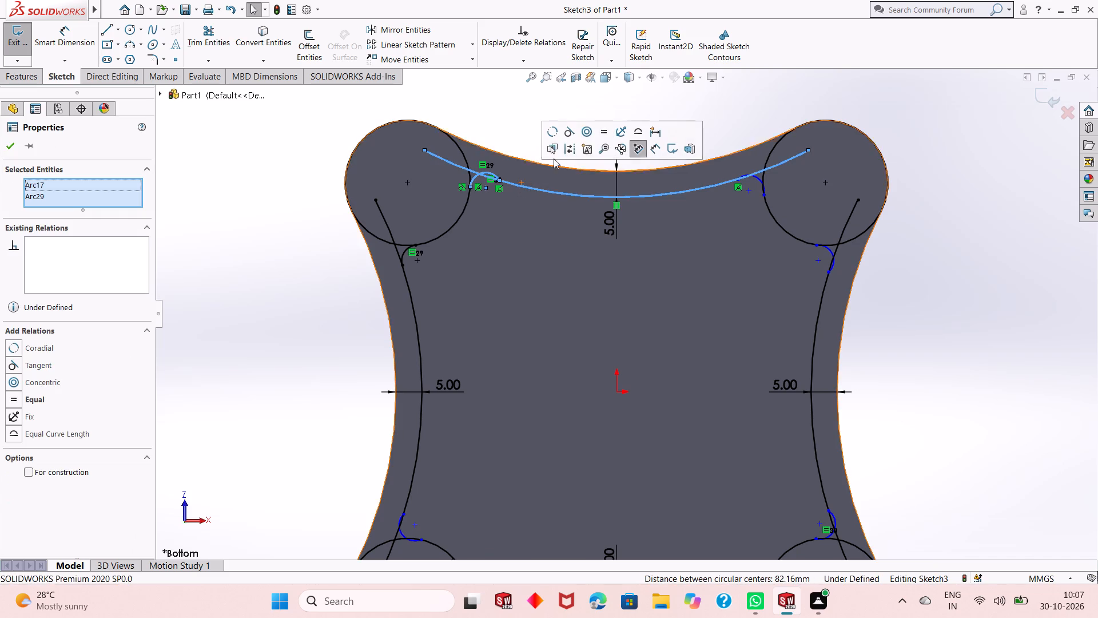
pyautogui.click(571, 134)
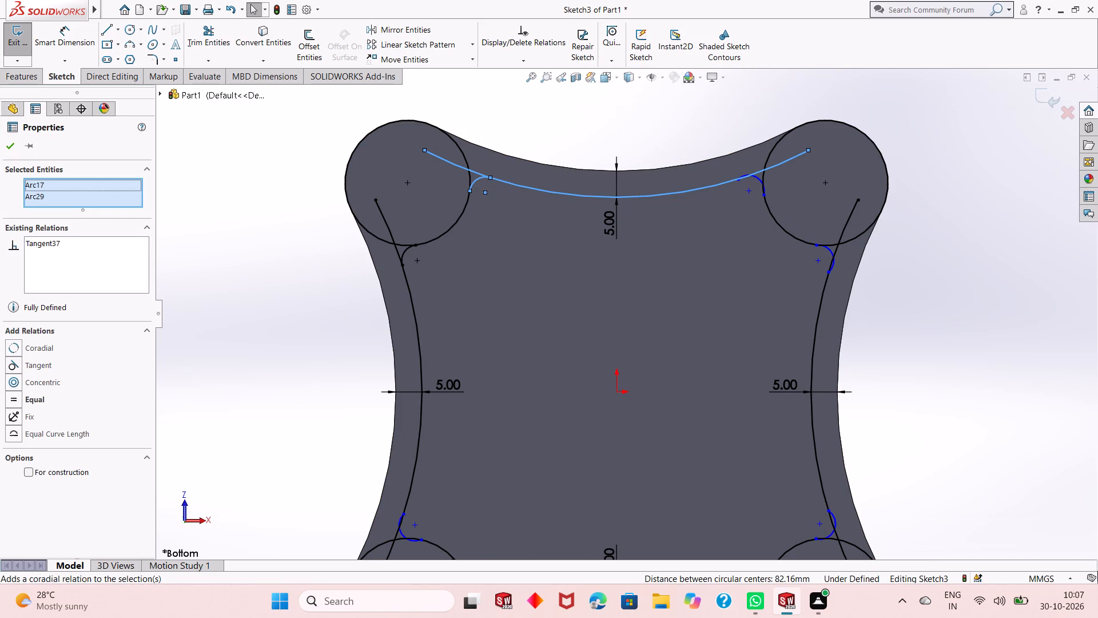
pyautogui.click(11, 146)
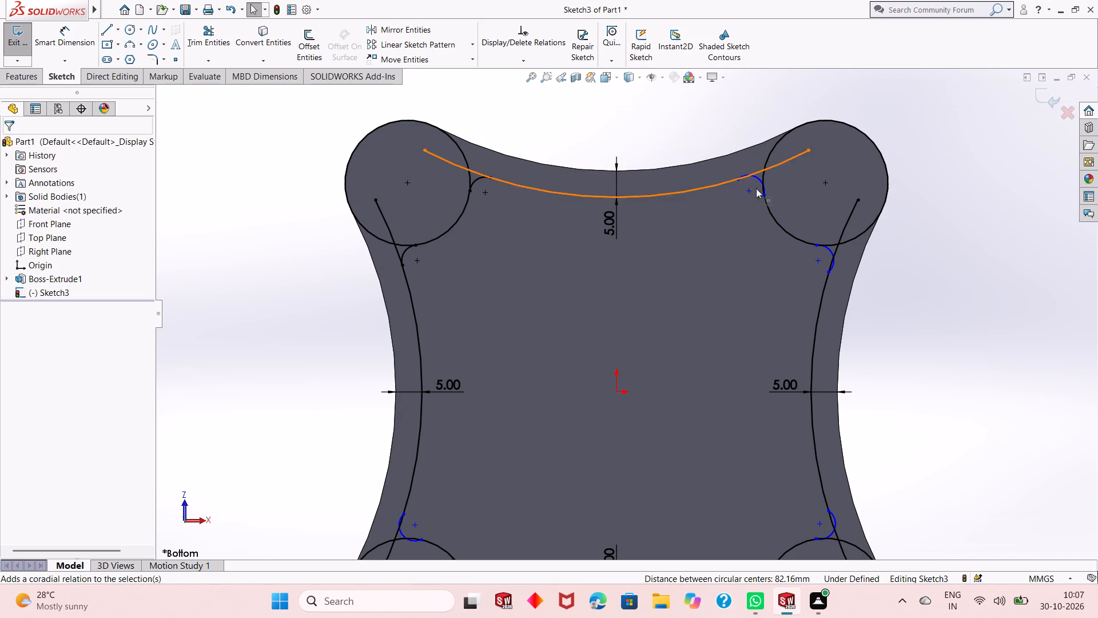
# Make the blend arc beside the upper-right corner circle tangent to that circle and to the top offset arc.
pyautogui.click(747, 177)
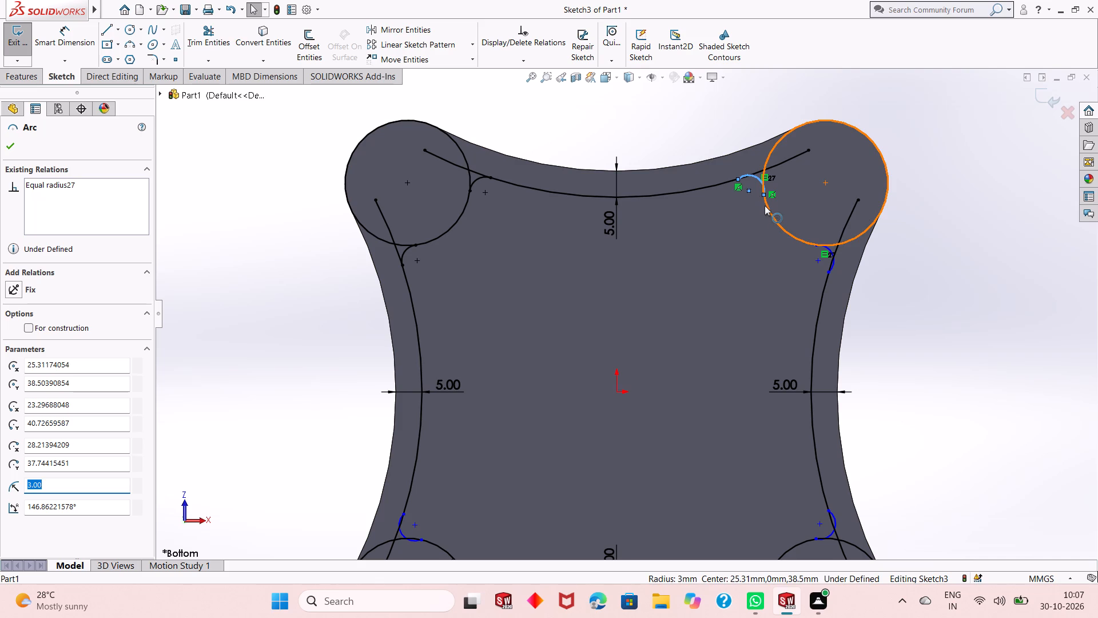
pyautogui.keyDown('ctrl'); pyautogui.click(765, 205); pyautogui.keyUp('ctrl')
pyautogui.click(819, 154)
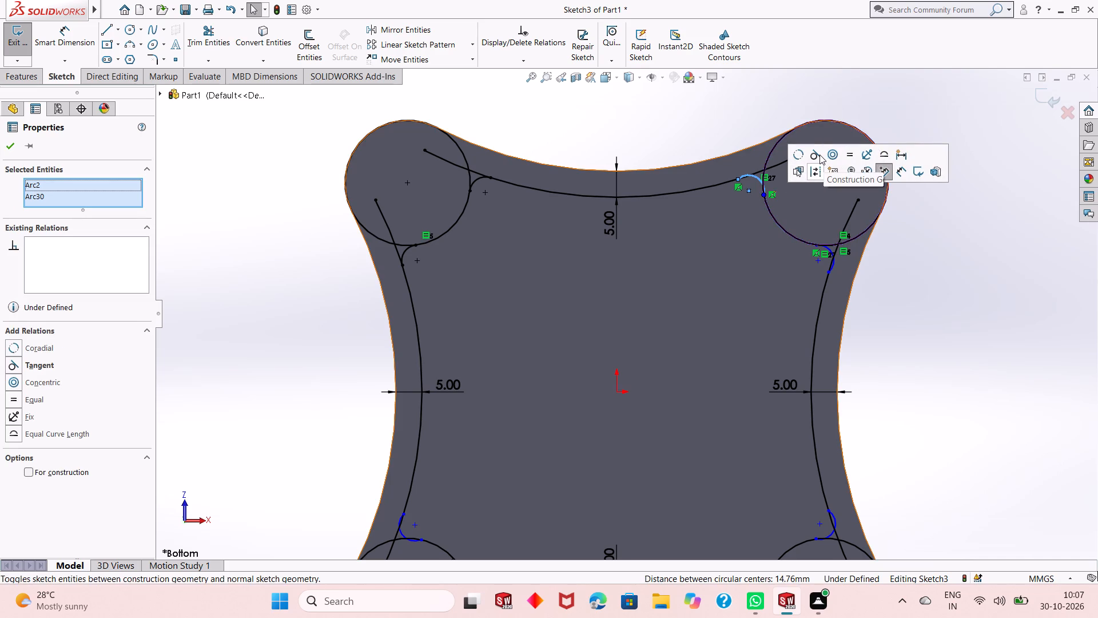
pyautogui.click(3, 148)
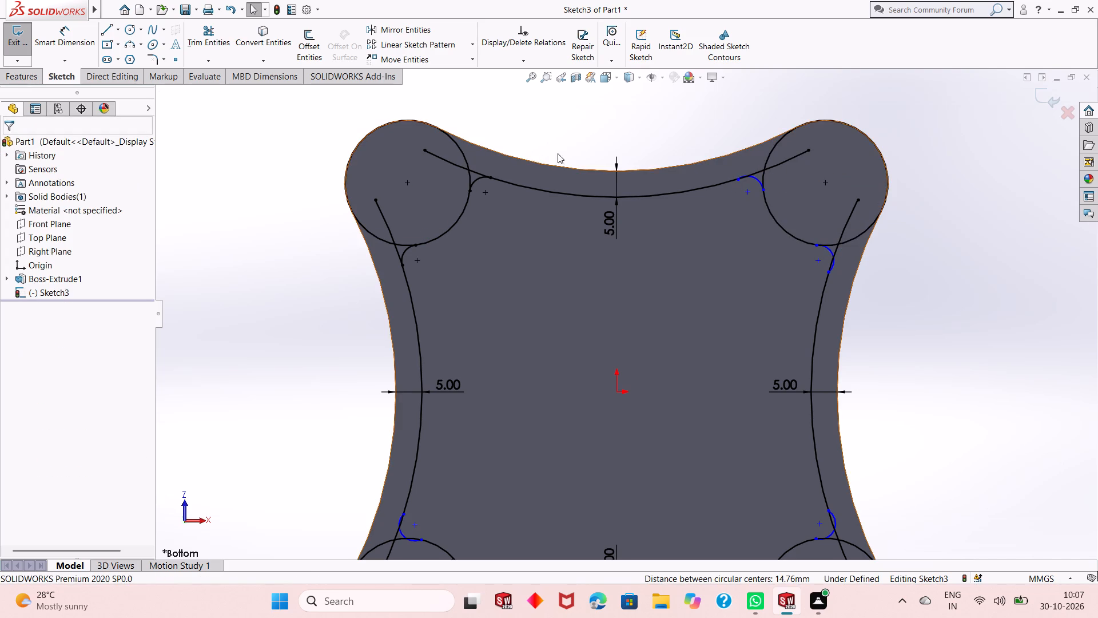
pyautogui.click(756, 180)
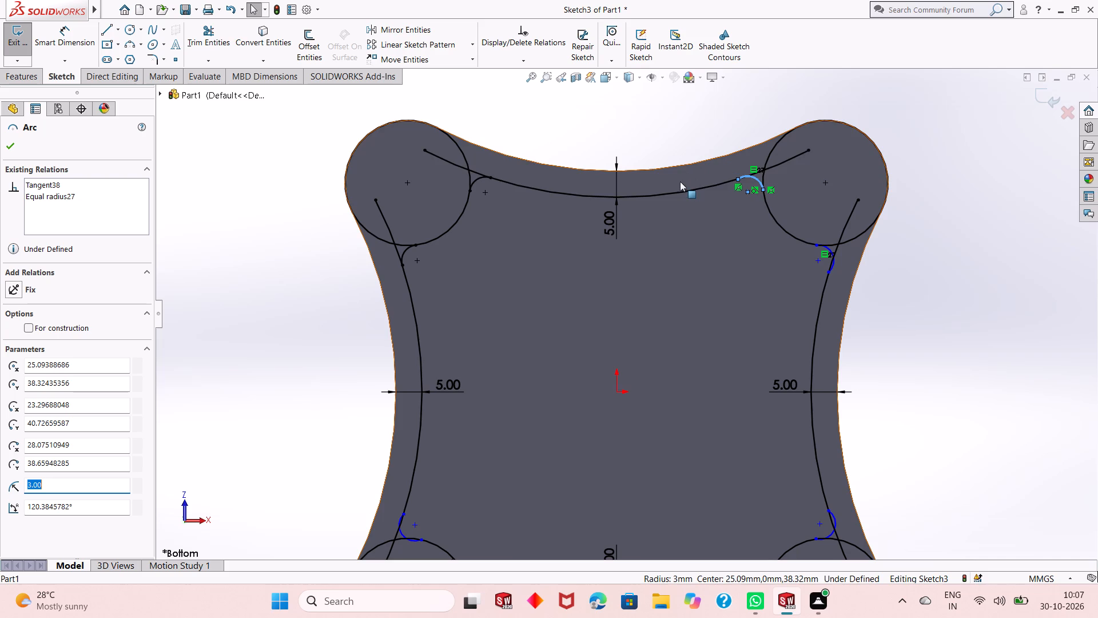
pyautogui.keyDown('ctrl'); pyautogui.click(694, 187); pyautogui.keyUp('ctrl')
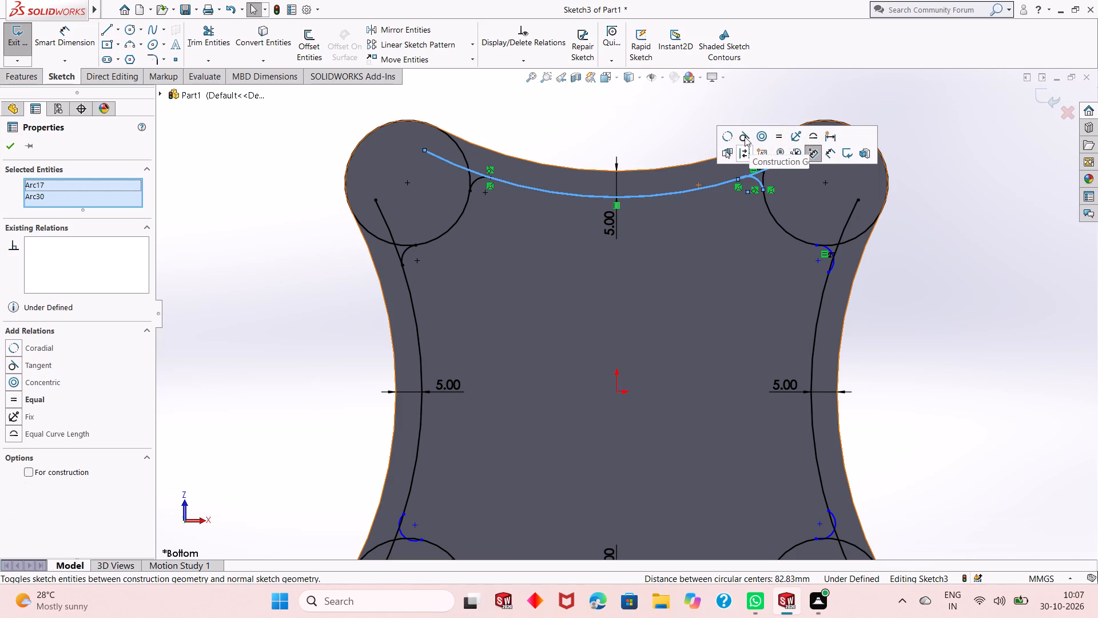
pyautogui.click(744, 136)
pyautogui.click(7, 140)
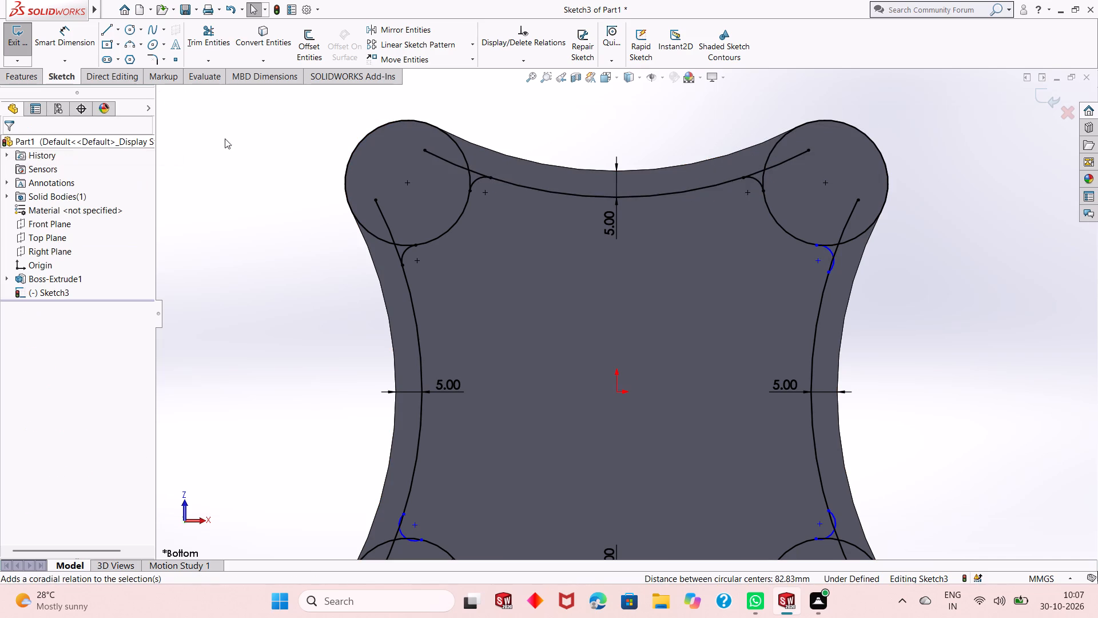
# Make the blend arc below the upper-right corner circle tangent to that circle and to the right offset arc.
pyautogui.click(828, 250)
pyautogui.keyDown('ctrl'); pyautogui.click(792, 239); pyautogui.keyUp('ctrl')
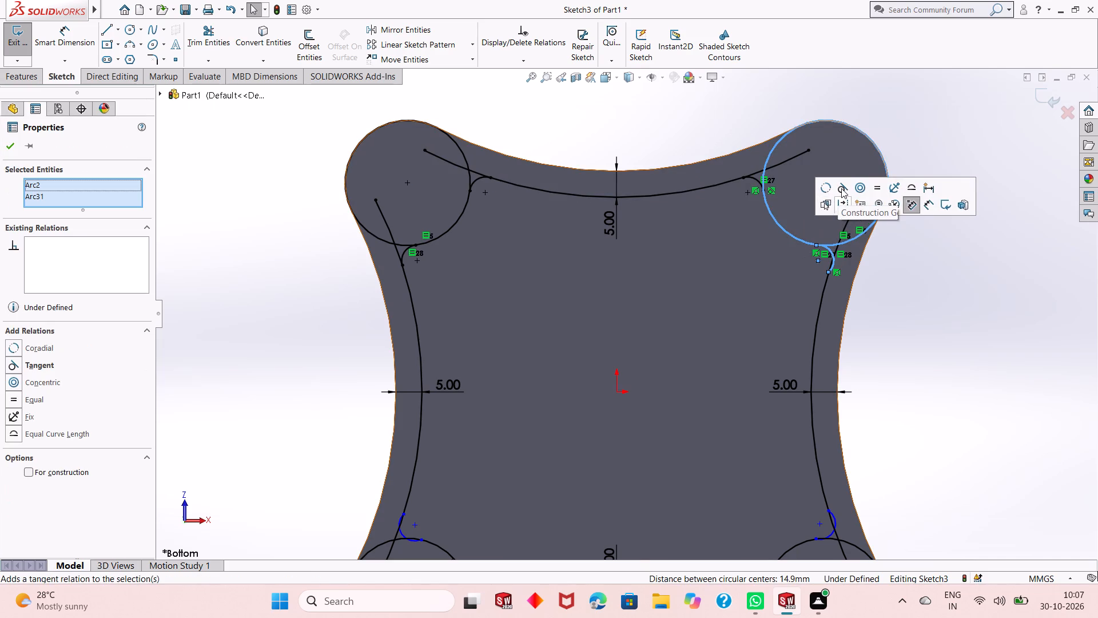
pyautogui.click(841, 188)
pyautogui.click(11, 142)
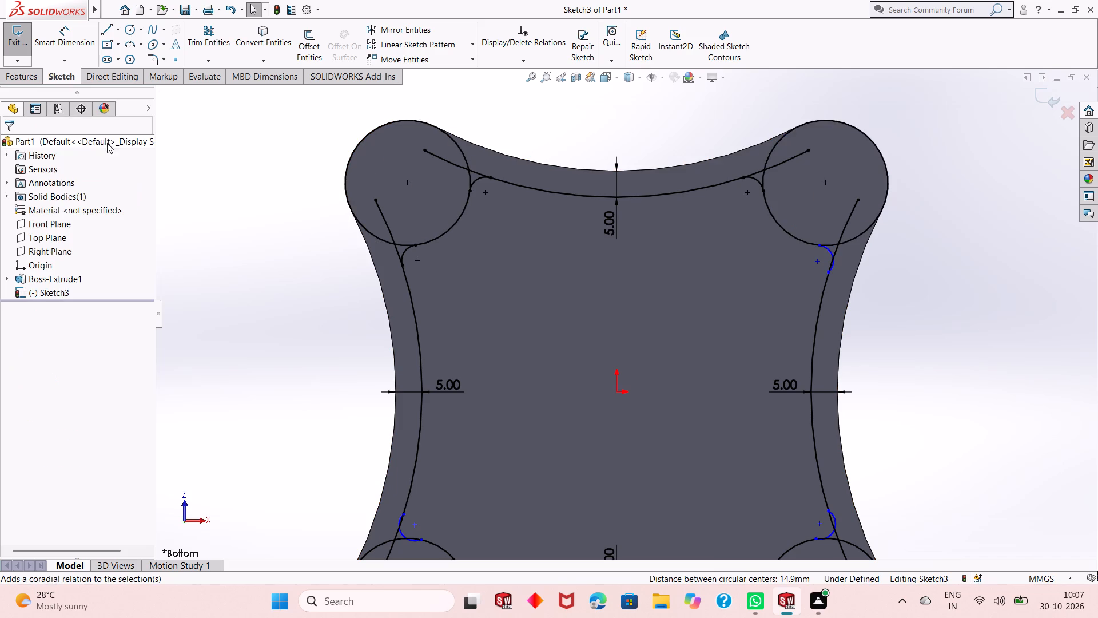
pyautogui.click(828, 252)
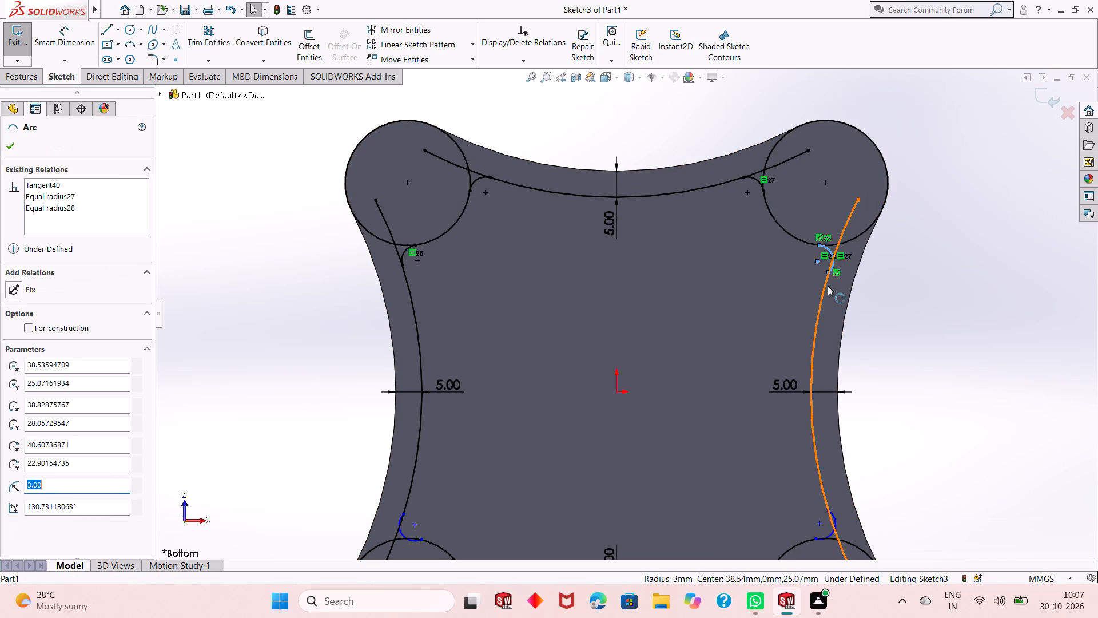
pyautogui.keyDown('ctrl'); pyautogui.click(821, 290); pyautogui.keyUp('ctrl')
pyautogui.click(872, 237)
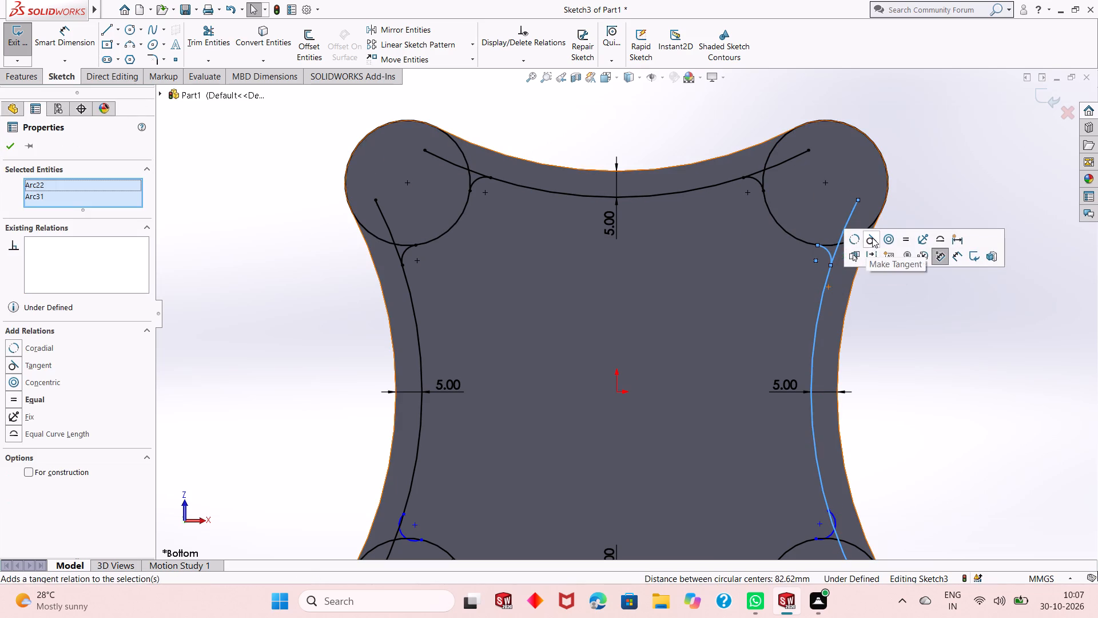
pyautogui.click(9, 148)
# Make the blend arc above the lower-left corner circle tangent to the left offset arc and to that circle.
pyautogui.scroll(-3, 637, 125)
pyautogui.scroll(4, 635, 125)
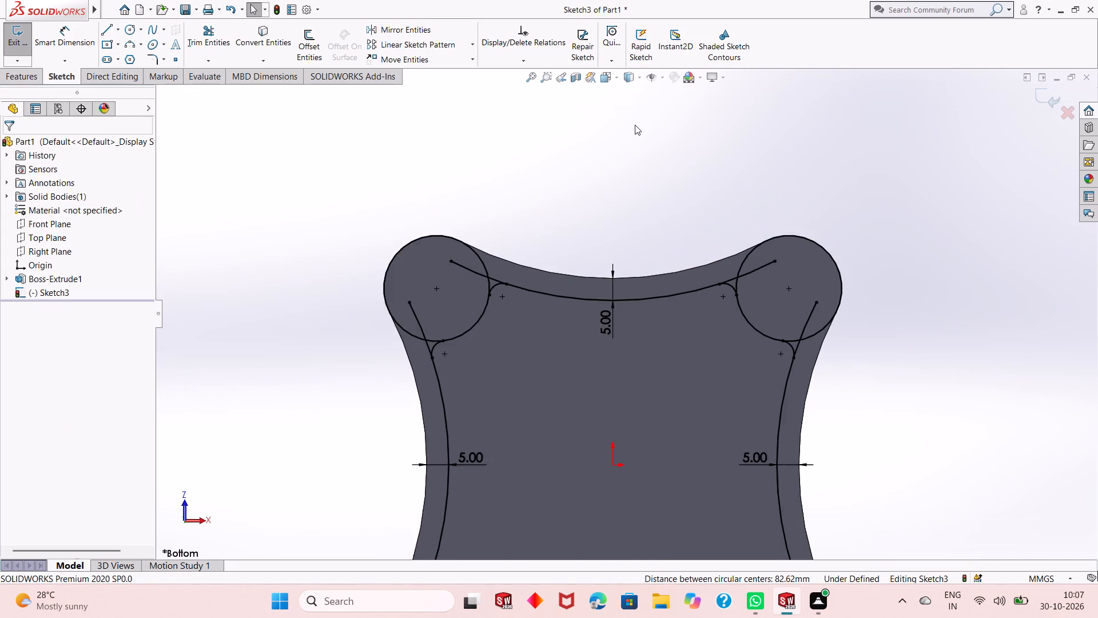
pyautogui.scroll(4, 635, 125)
pyautogui.scroll(-2, 607, 525)
pyautogui.scroll(-5, 624, 453)
pyautogui.click(311, 249)
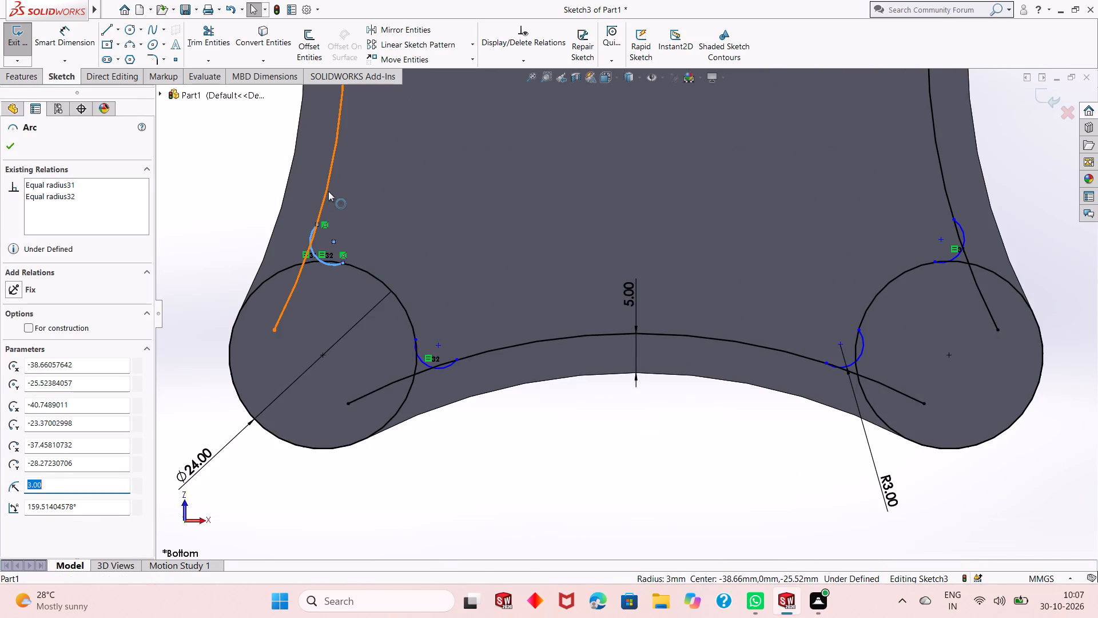
pyautogui.keyDown('ctrl'); pyautogui.click(328, 191); pyautogui.keyUp('ctrl')
pyautogui.click(379, 142)
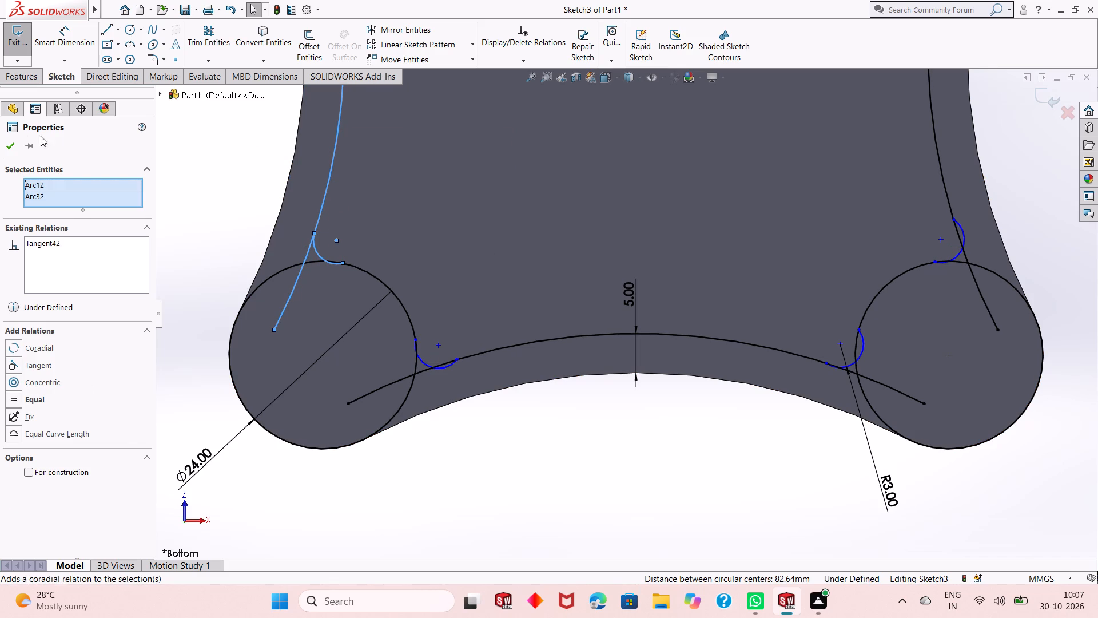
pyautogui.click(13, 148)
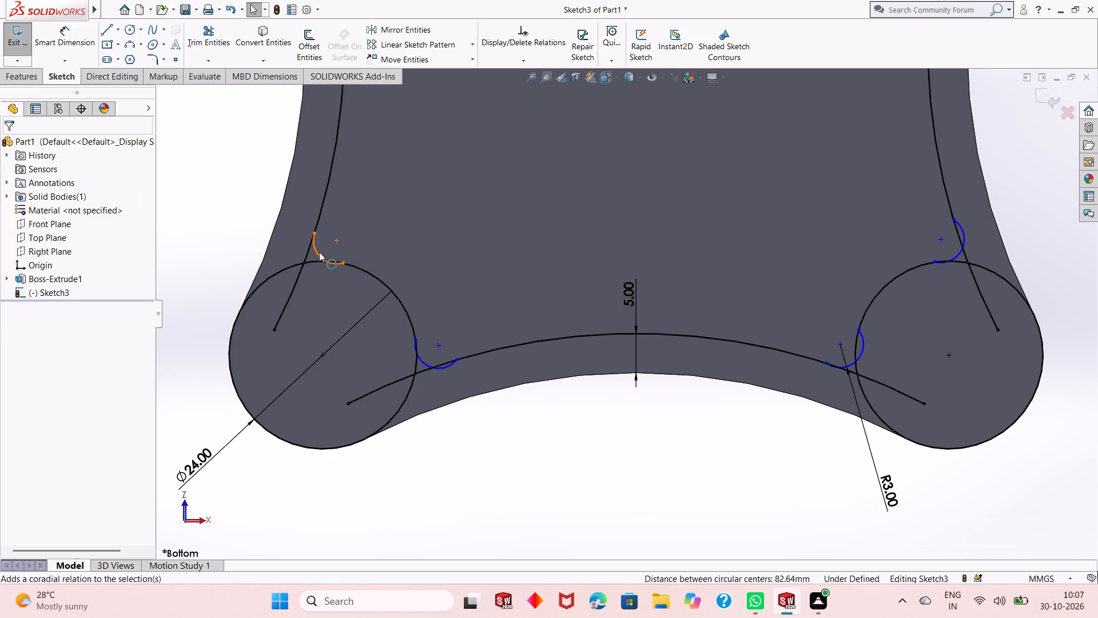
pyautogui.click(319, 252)
pyautogui.keyDown('ctrl'); pyautogui.click(370, 273); pyautogui.keyUp('ctrl')
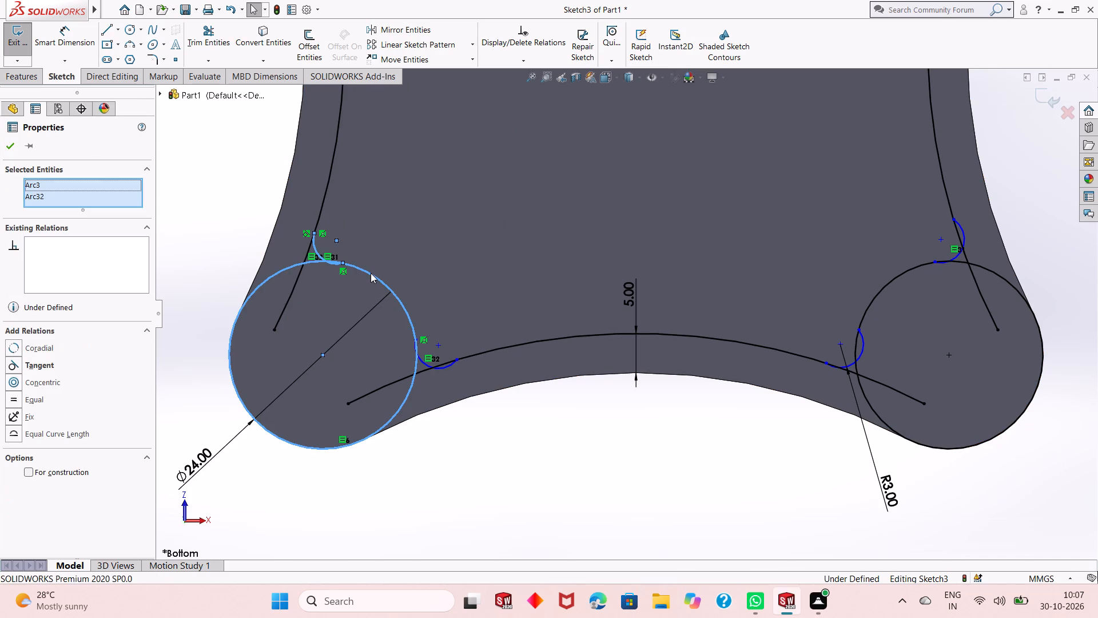
pyautogui.click(422, 225)
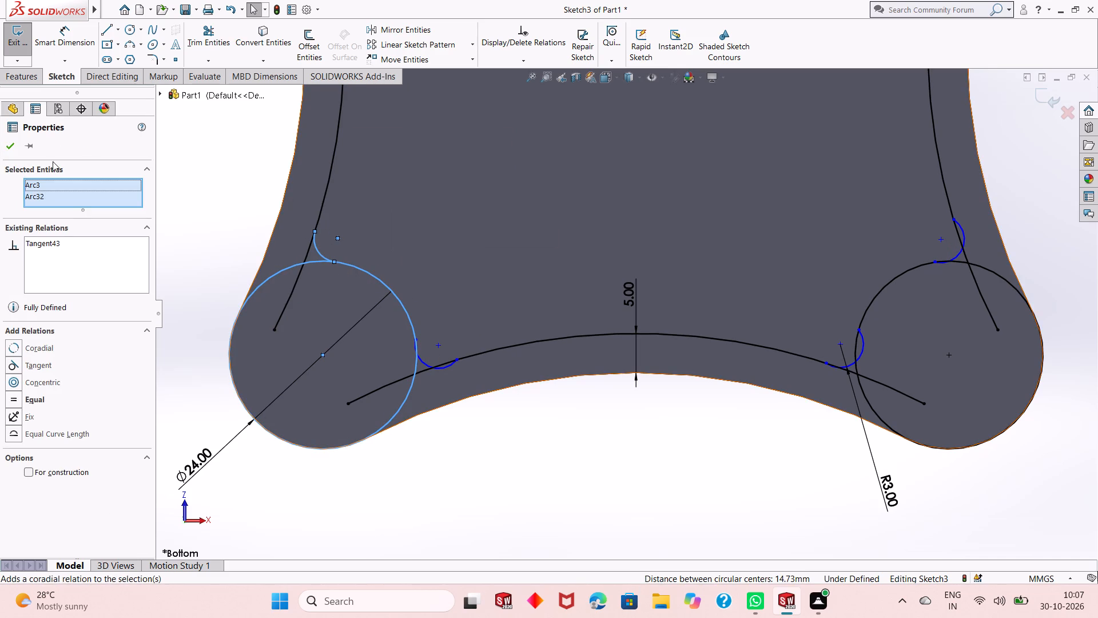
pyautogui.click(9, 150)
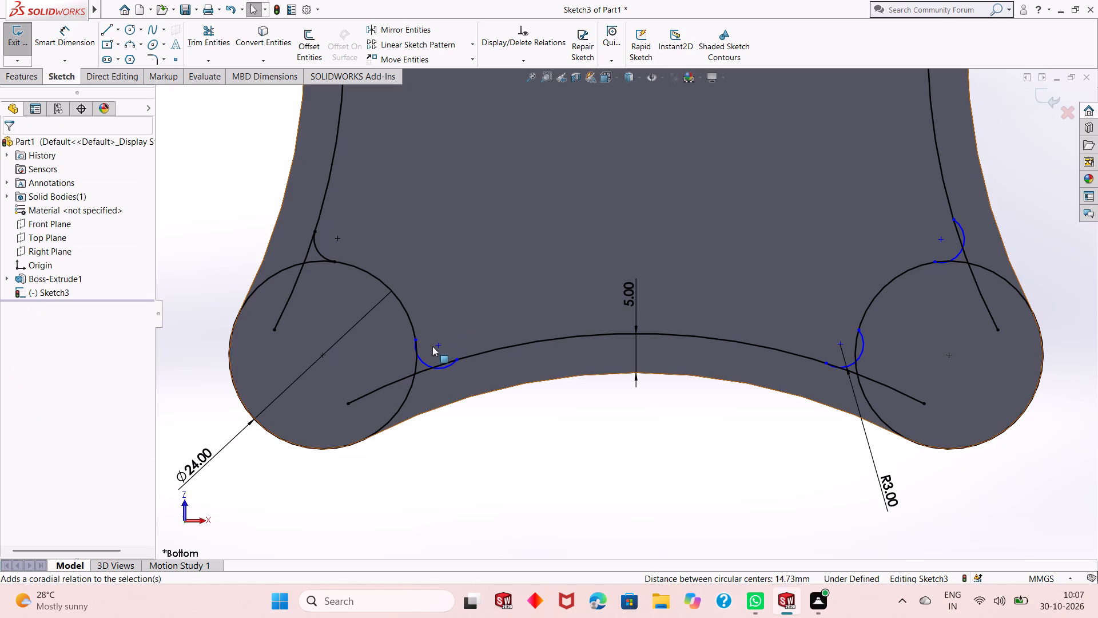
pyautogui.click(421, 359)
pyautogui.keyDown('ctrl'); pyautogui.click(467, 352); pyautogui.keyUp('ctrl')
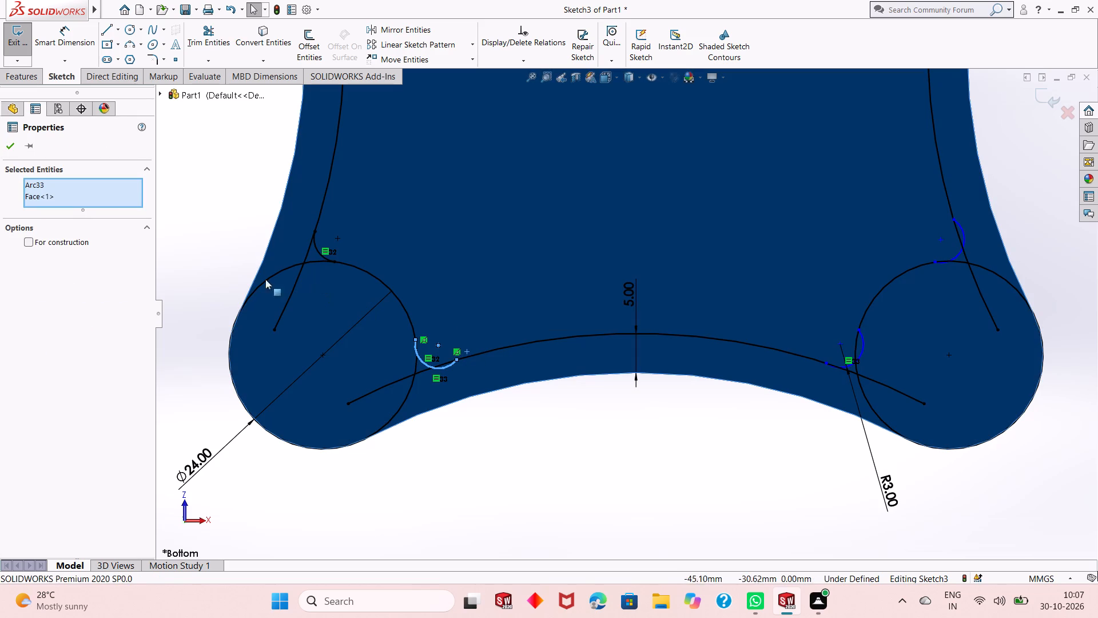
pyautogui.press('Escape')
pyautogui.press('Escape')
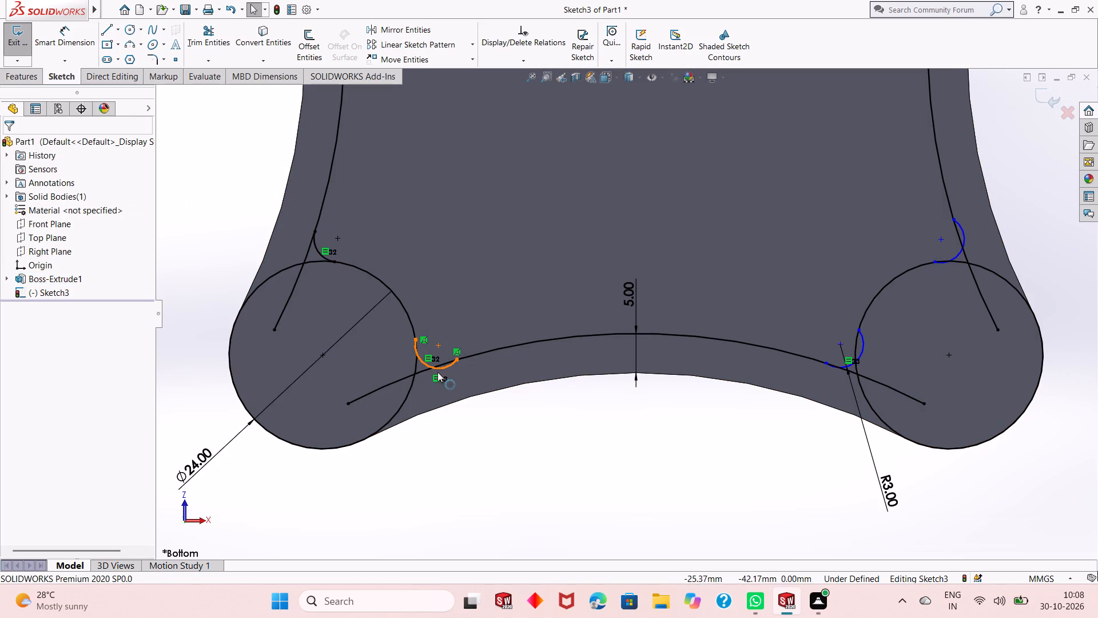
# Make the blend arc beside the lower-left corner circle tangent to the bottom offset arc and to that circle.
pyautogui.keyDown('ctrl'); pyautogui.click(444, 366); pyautogui.keyUp('ctrl')
pyautogui.keyDown('ctrl'); pyautogui.click(470, 356); pyautogui.keyUp('ctrl')
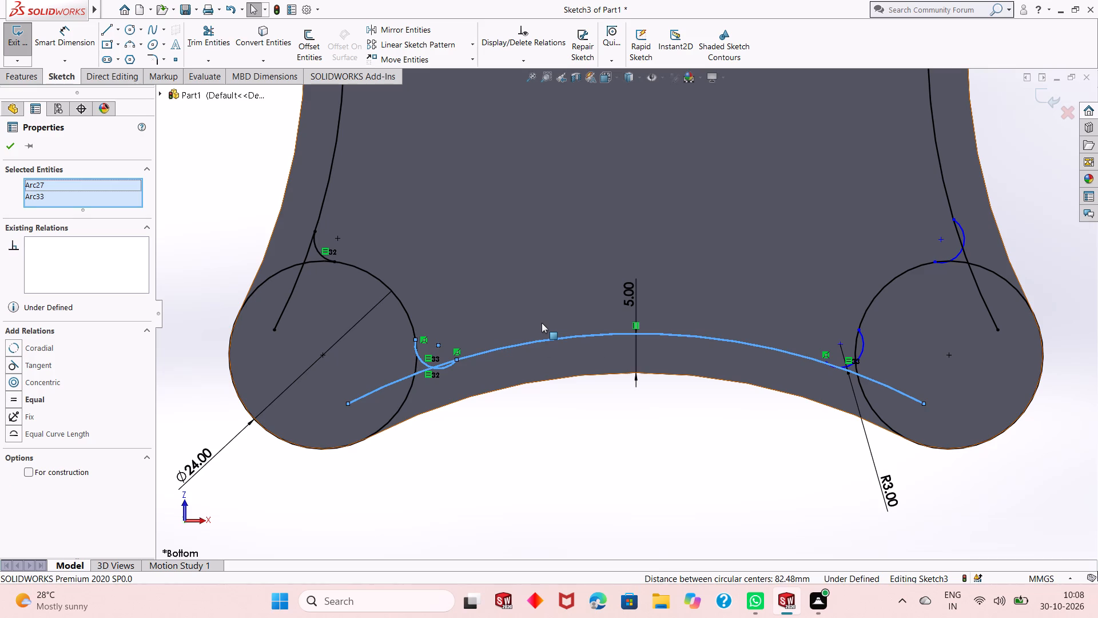
pyautogui.keyDown('ctrl'); pyautogui.click(10, 361); pyautogui.keyUp('ctrl')
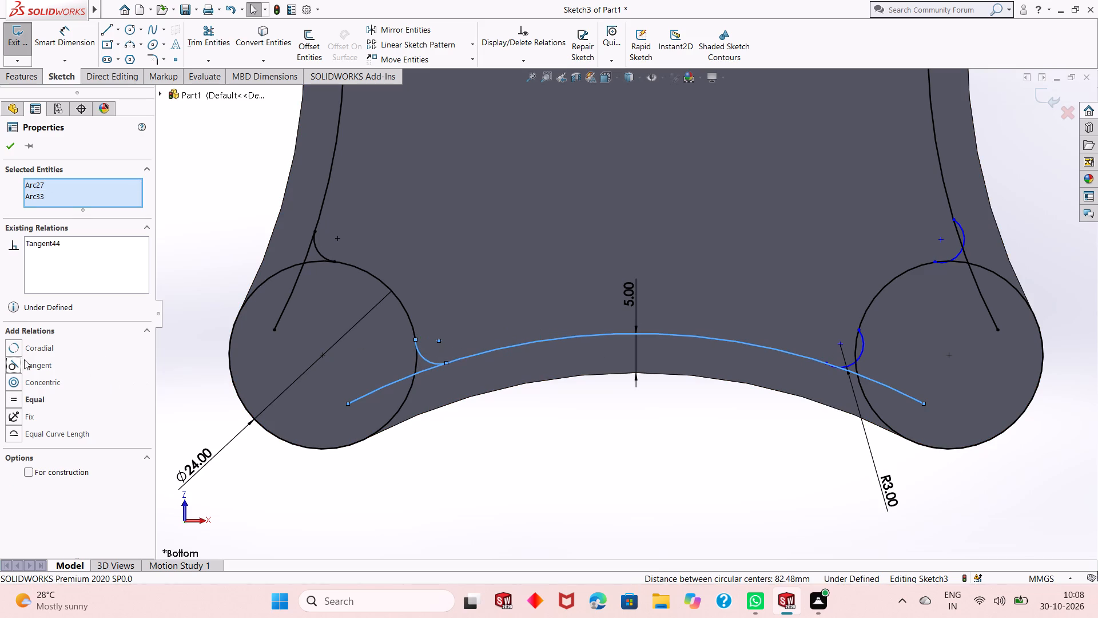
pyautogui.click(10, 150)
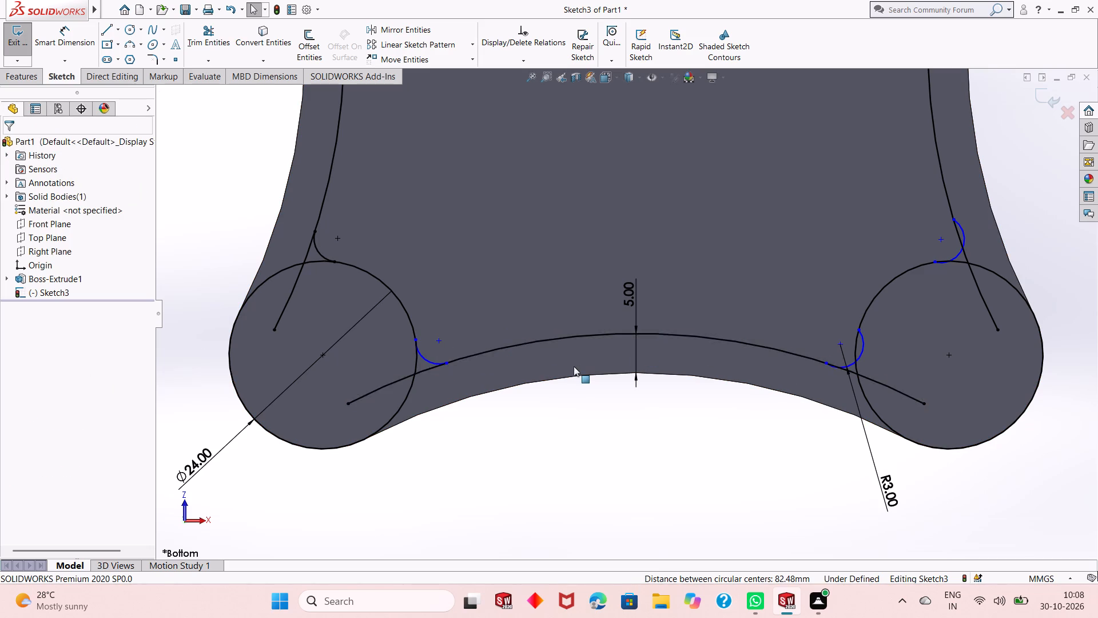
pyautogui.keyDown('ctrl'); pyautogui.click(425, 359); pyautogui.keyUp('ctrl')
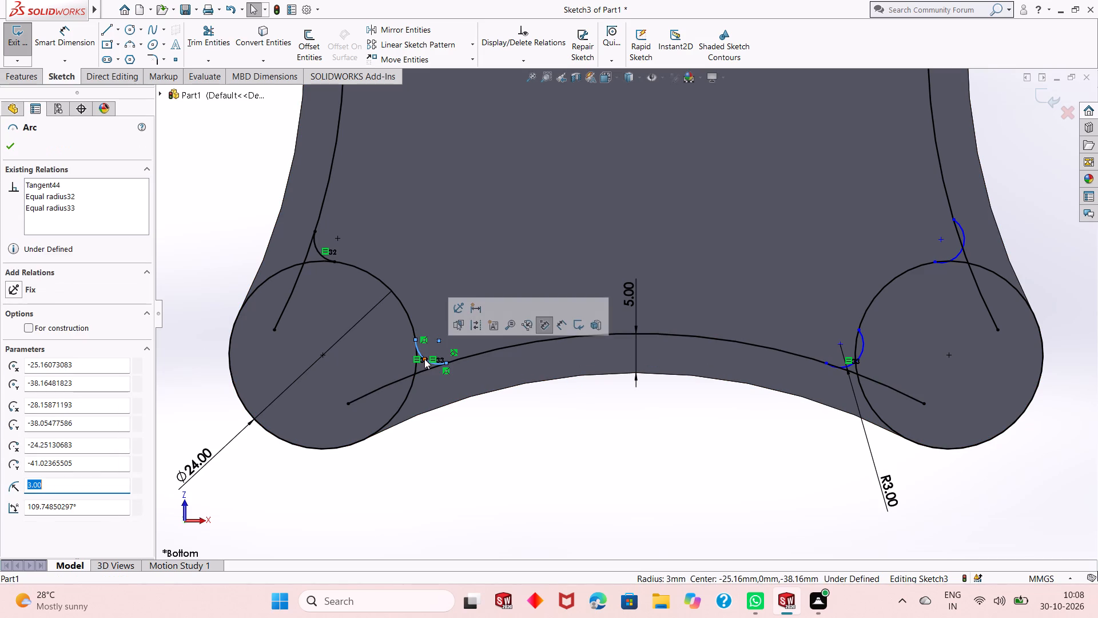
pyautogui.keyDown('ctrl'); pyautogui.click(406, 312); pyautogui.keyUp('ctrl')
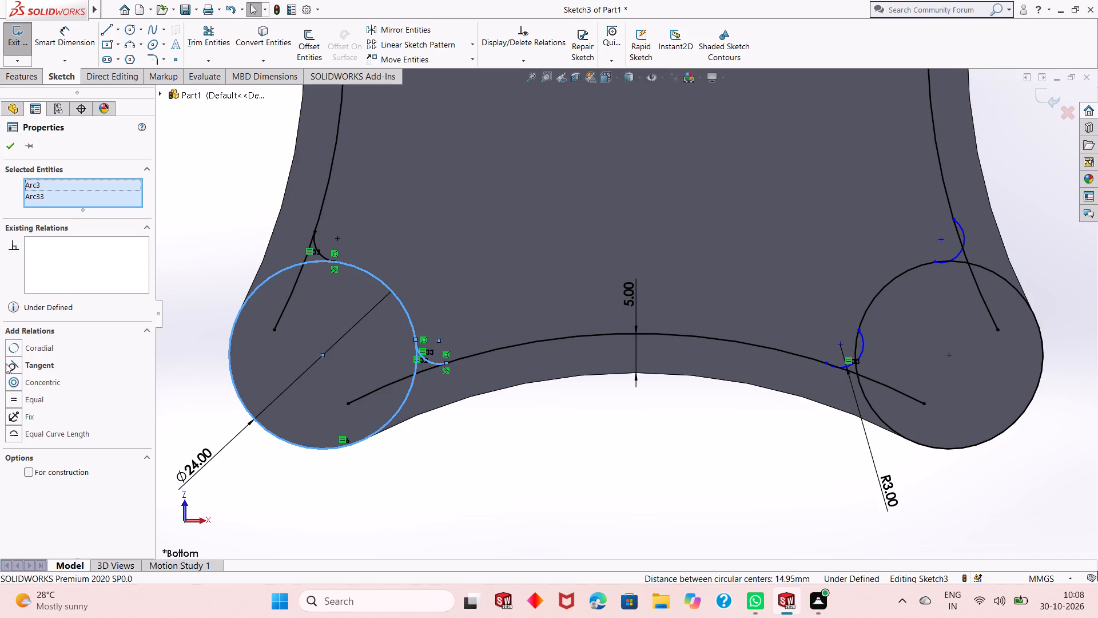
pyautogui.keyDown('ctrl'); pyautogui.click(7, 364); pyautogui.keyUp('ctrl')
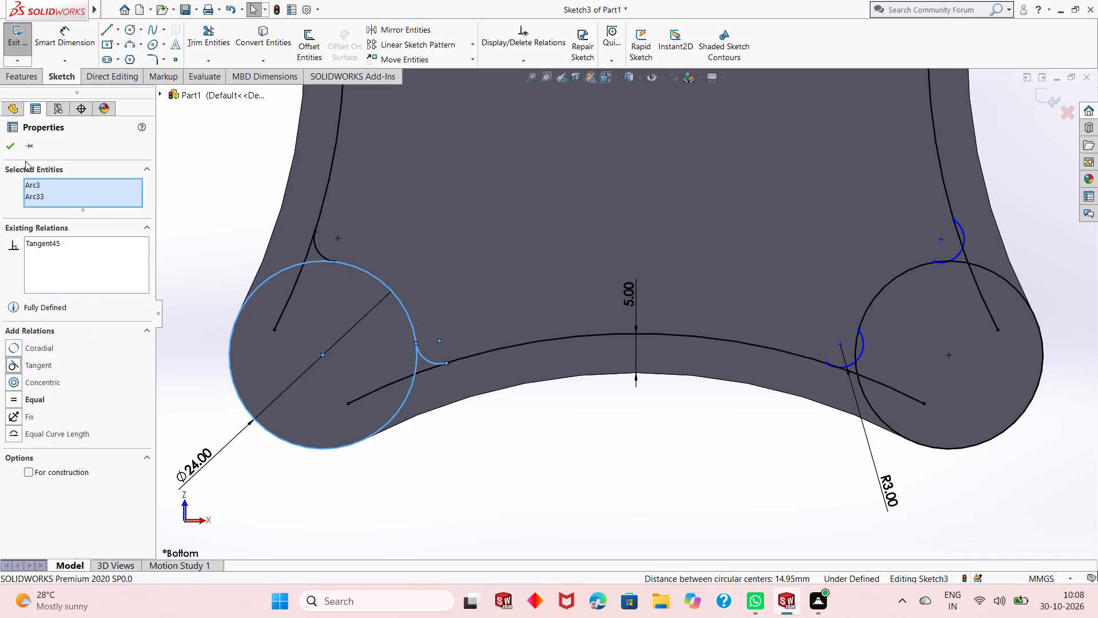
pyautogui.click(7, 140)
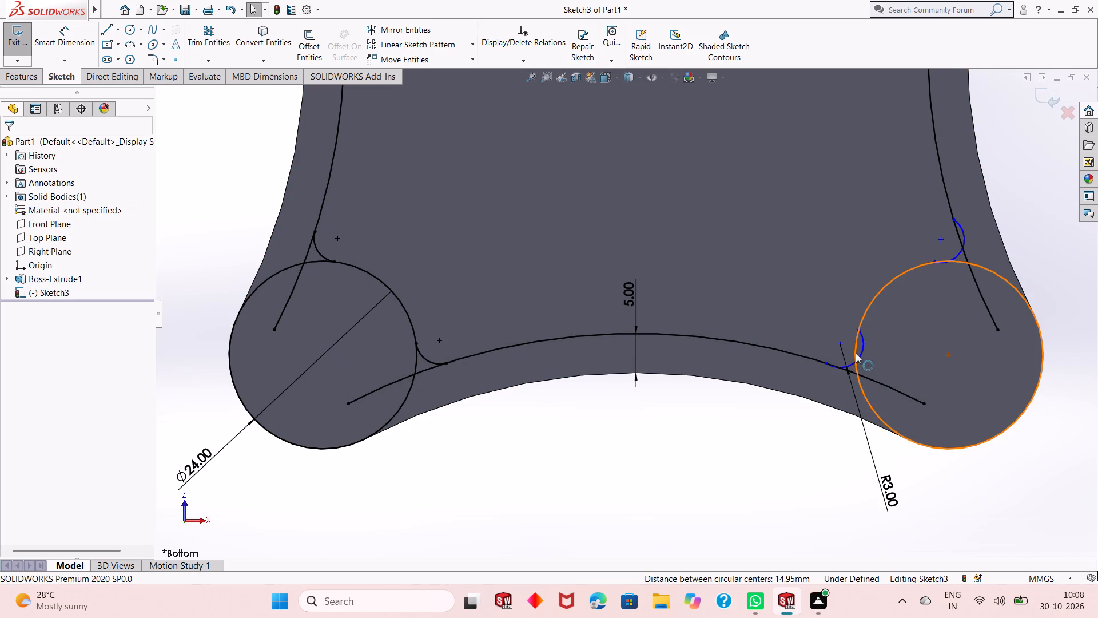
# Make the blend arc beside the lower-right corner circle tangent to the bottom offset arc and to that circle.
pyautogui.click(862, 350)
pyautogui.keyDown('ctrl'); pyautogui.click(814, 359); pyautogui.keyUp('ctrl')
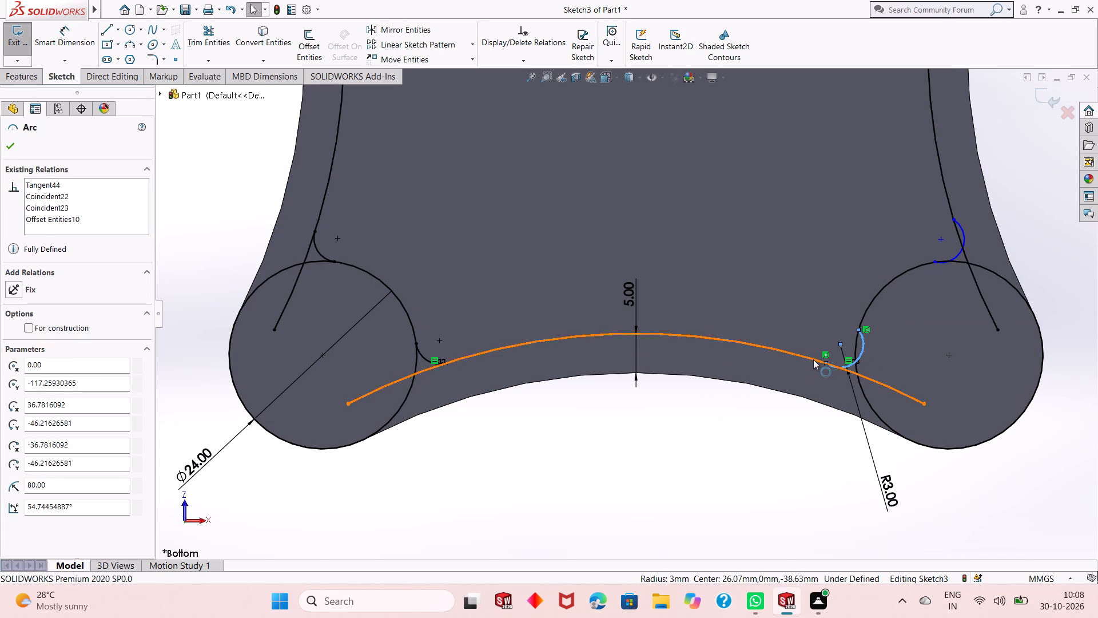
pyautogui.click(872, 315)
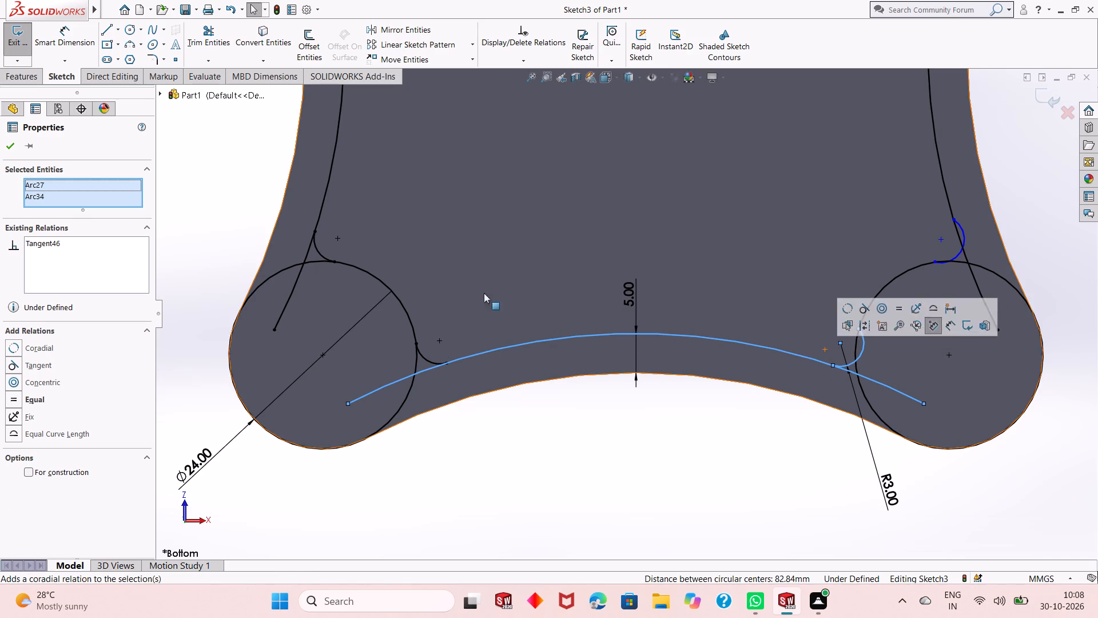
pyautogui.click(3, 144)
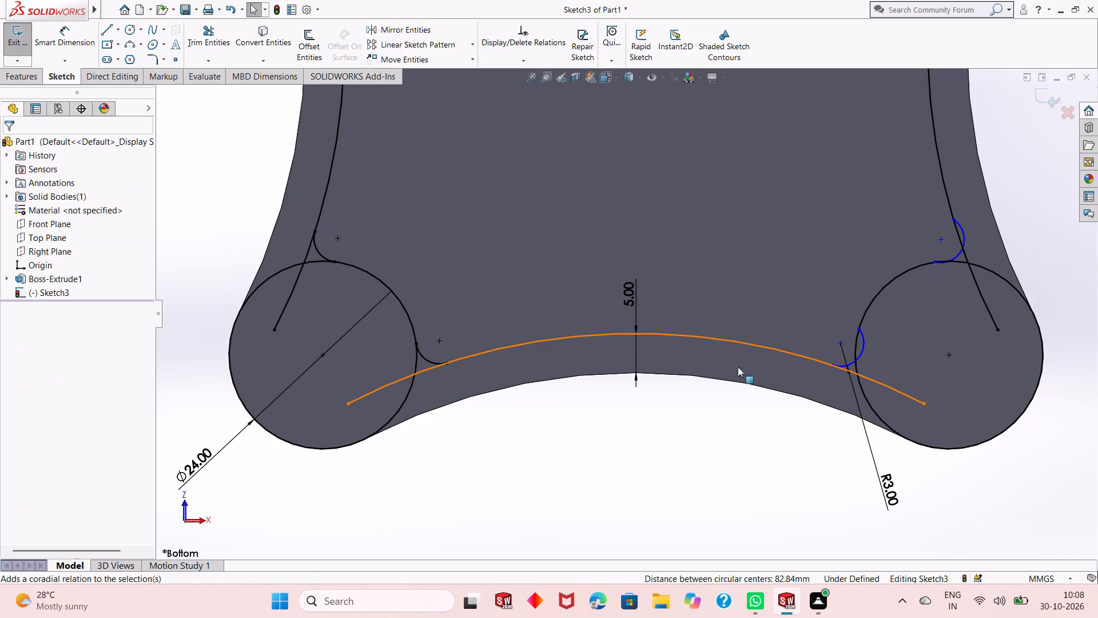
pyautogui.click(860, 356)
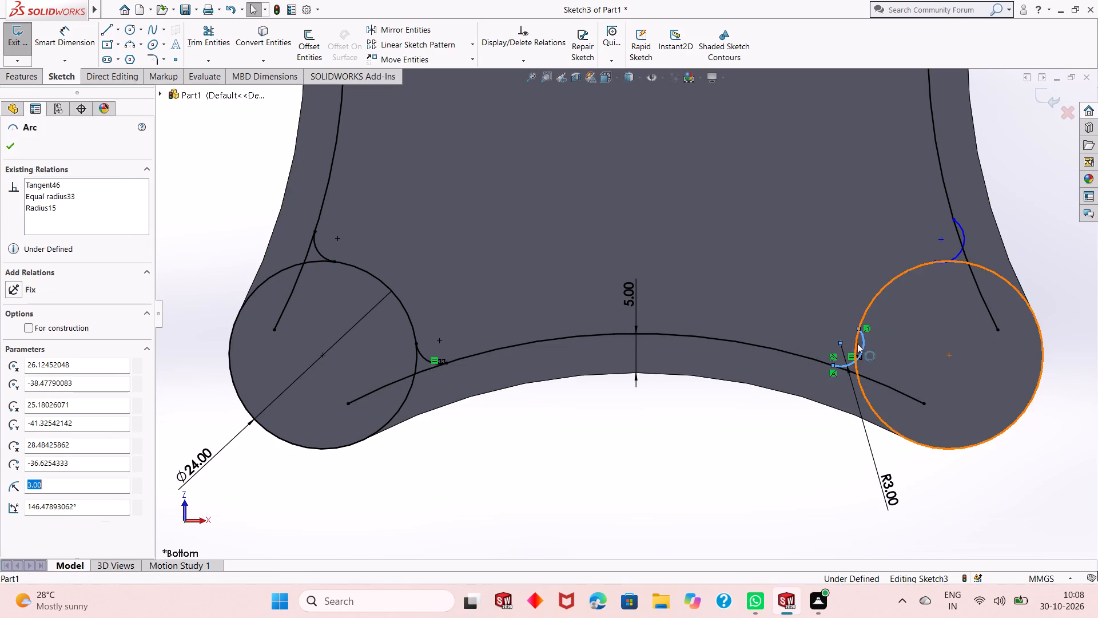
pyautogui.keyDown('ctrl'); pyautogui.click(864, 314); pyautogui.keyUp('ctrl')
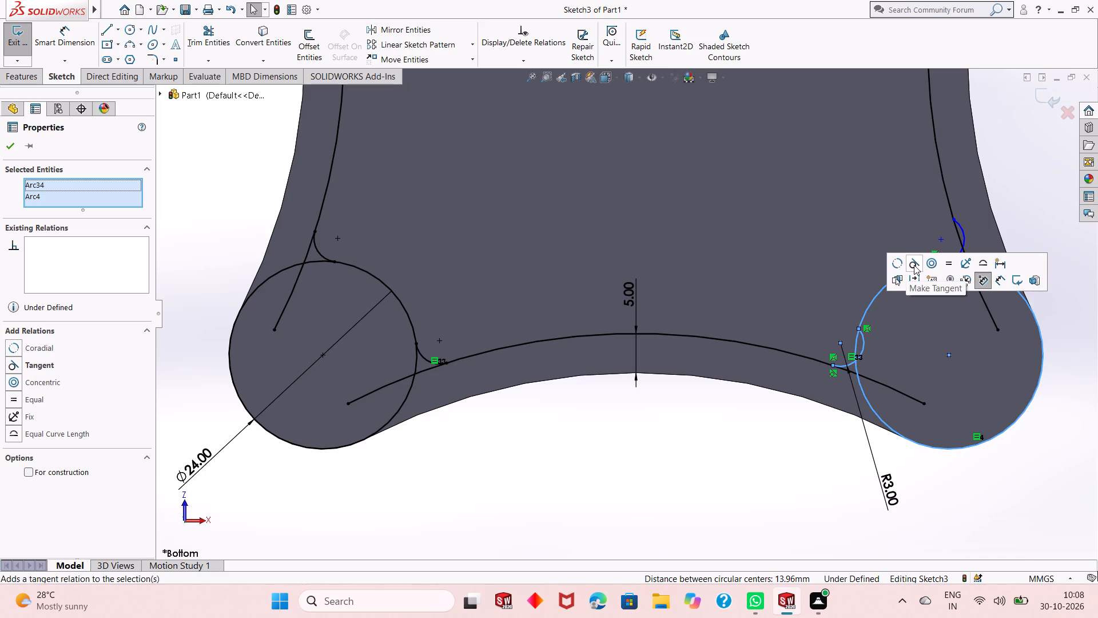
pyautogui.click(914, 266)
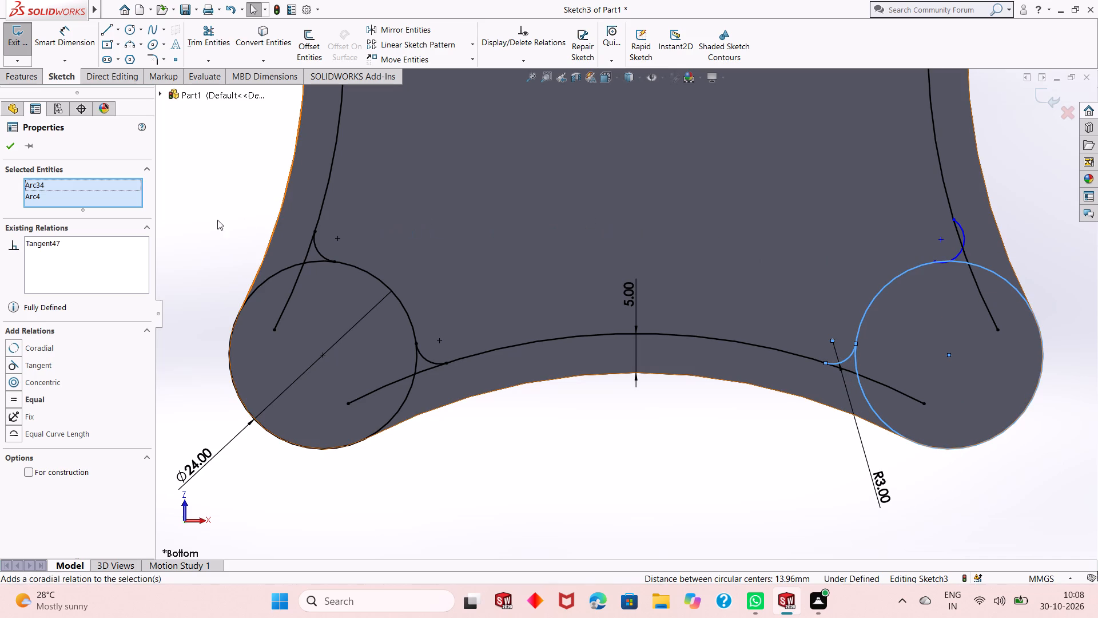
pyautogui.click(5, 149)
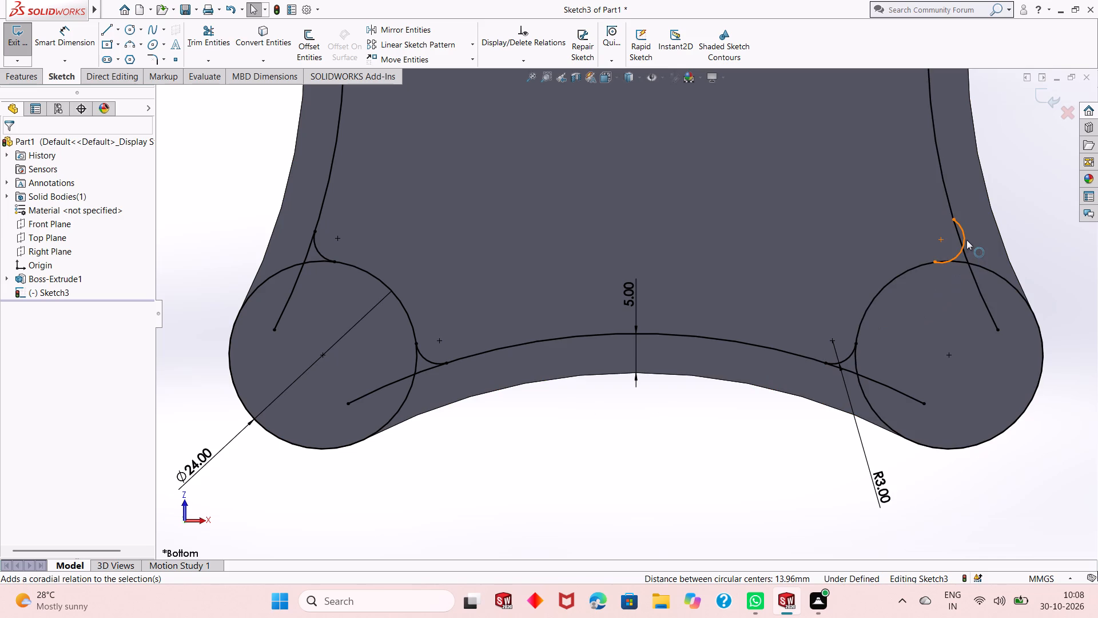
# Make the blend arc above the lower-right corner circle tangent to that circle and to the right offset arc.
pyautogui.click(966, 240)
pyautogui.keyDown('ctrl'); pyautogui.click(974, 265); pyautogui.keyUp('ctrl')
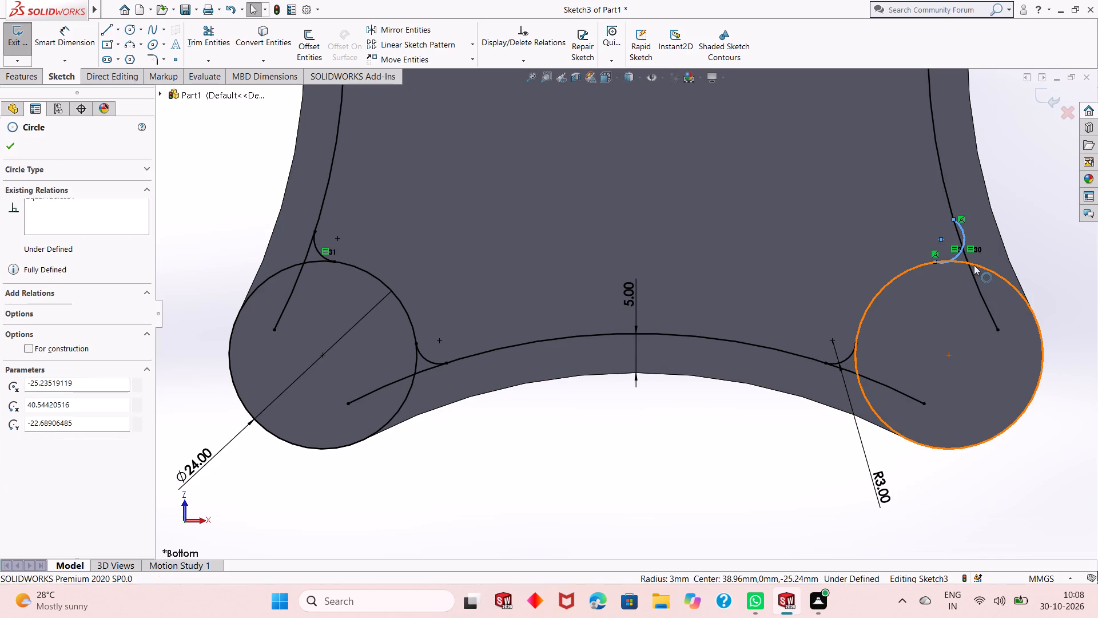
pyautogui.click(960, 215)
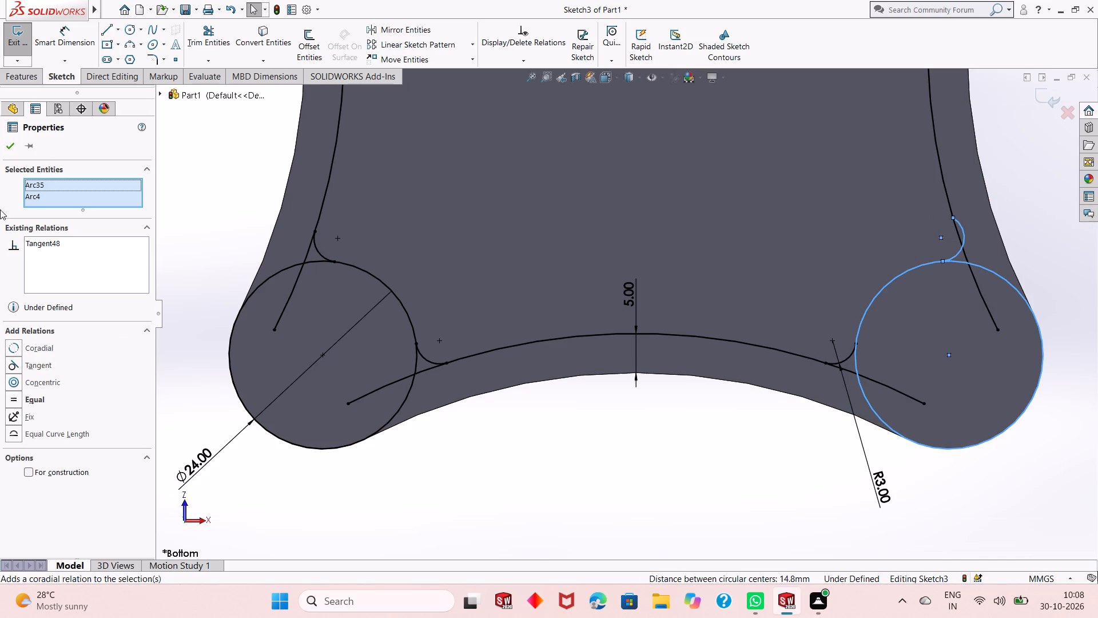
pyautogui.click(17, 149)
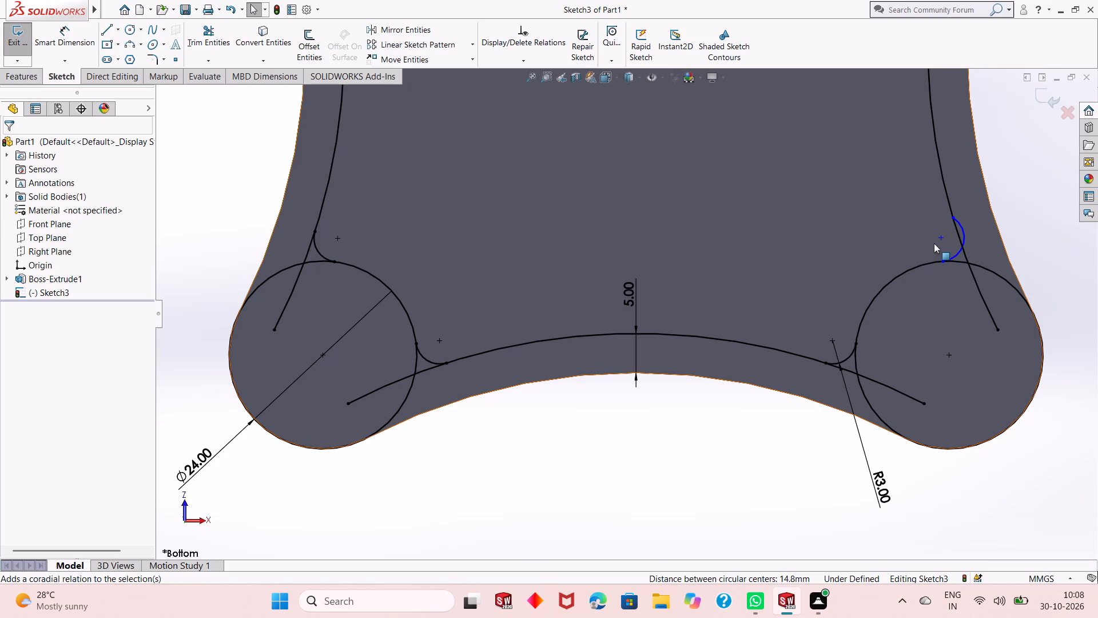
pyautogui.keyDown('ctrl'); pyautogui.click(964, 233); pyautogui.keyUp('ctrl')
pyautogui.keyDown('ctrl'); pyautogui.click(946, 204); pyautogui.keyUp('ctrl')
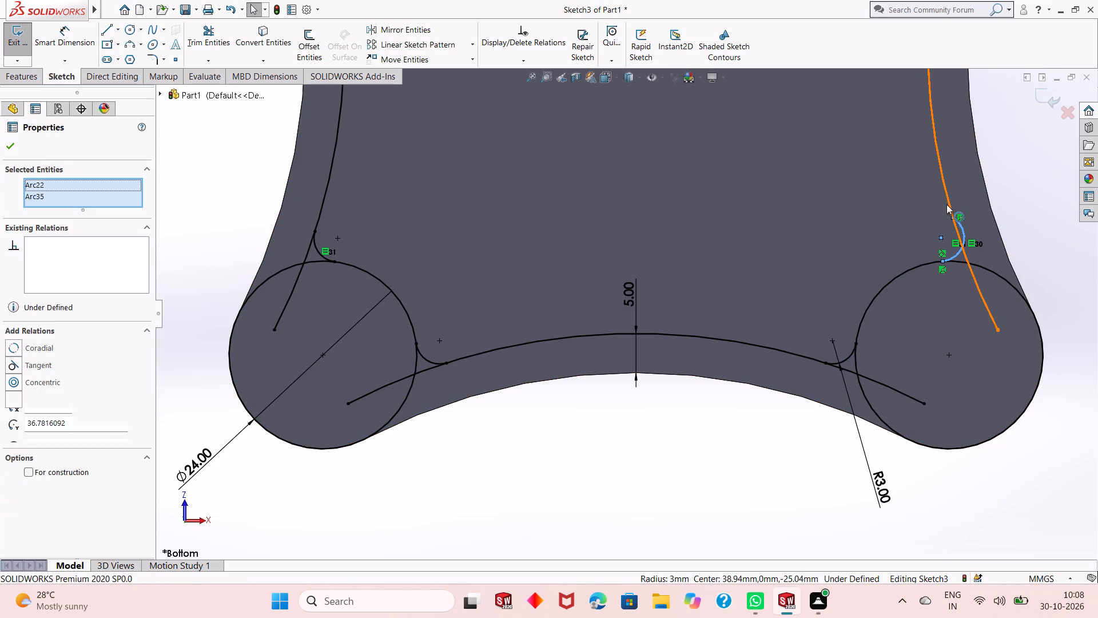
pyautogui.click(962, 152)
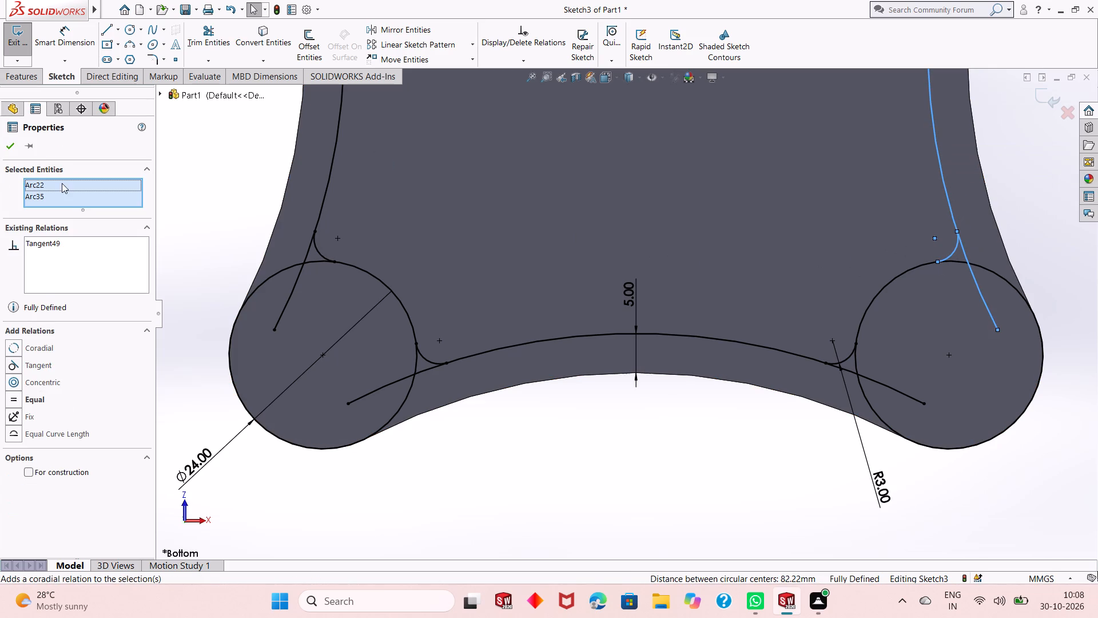
pyautogui.click(7, 150)
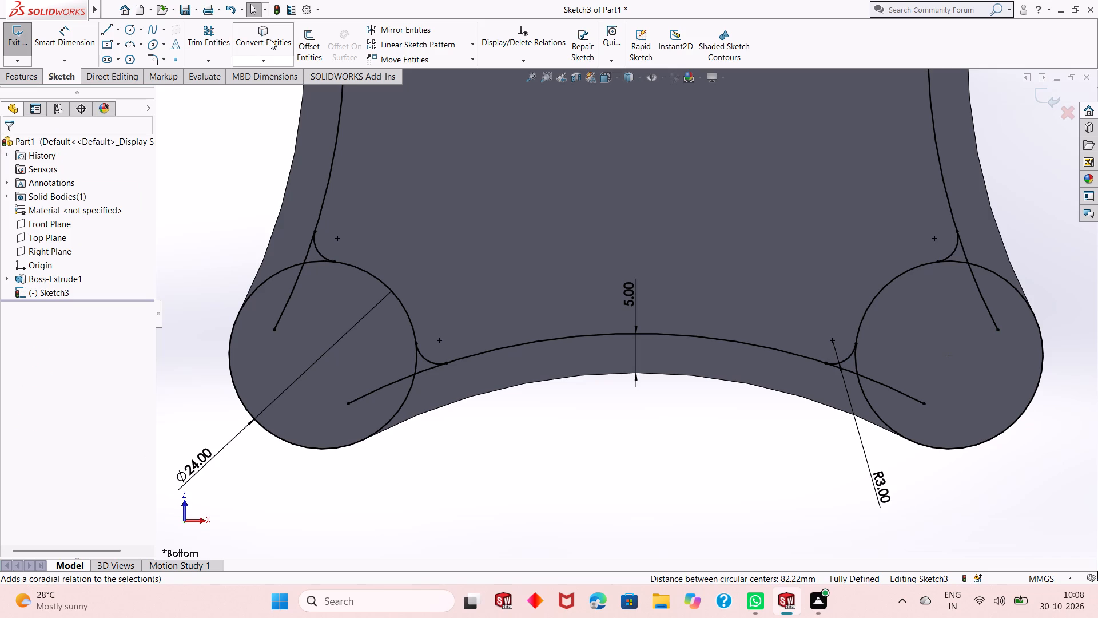
# Trim the lower-left corner circle's outer portion and the left and bottom offset arc ends back to the two blend arcs.
pyautogui.click(226, 39)
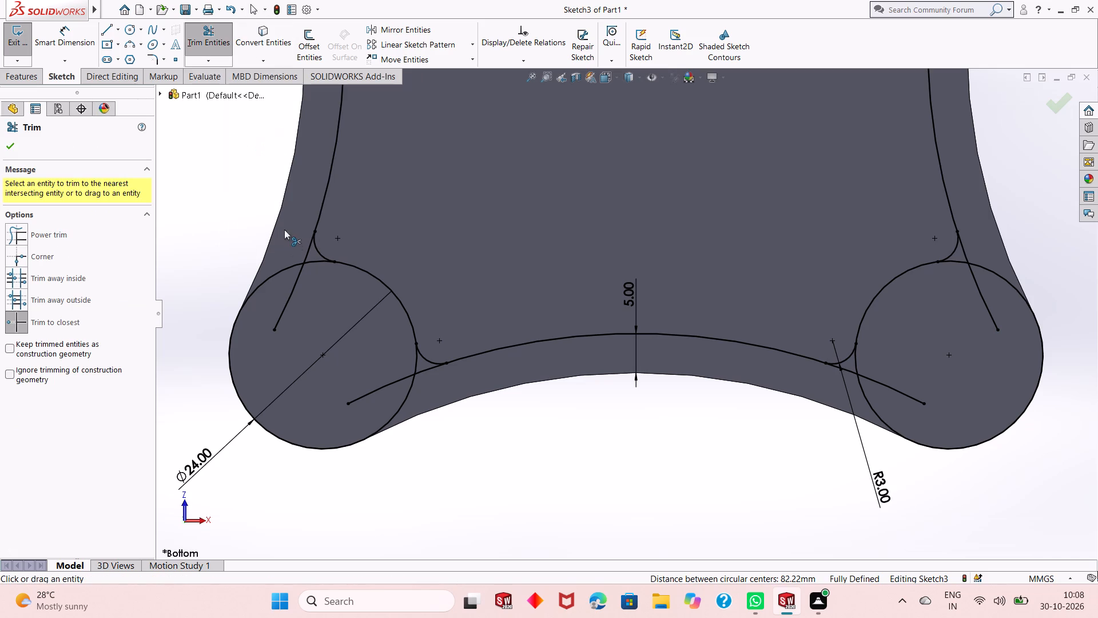
pyautogui.click(303, 276)
pyautogui.click(292, 285)
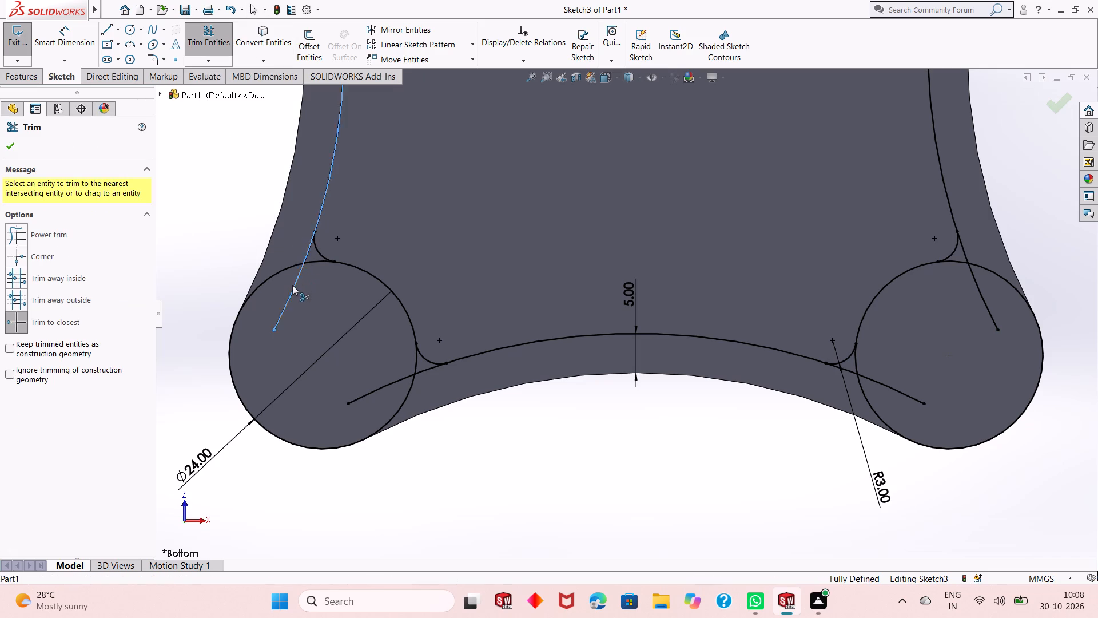
pyautogui.click(306, 252)
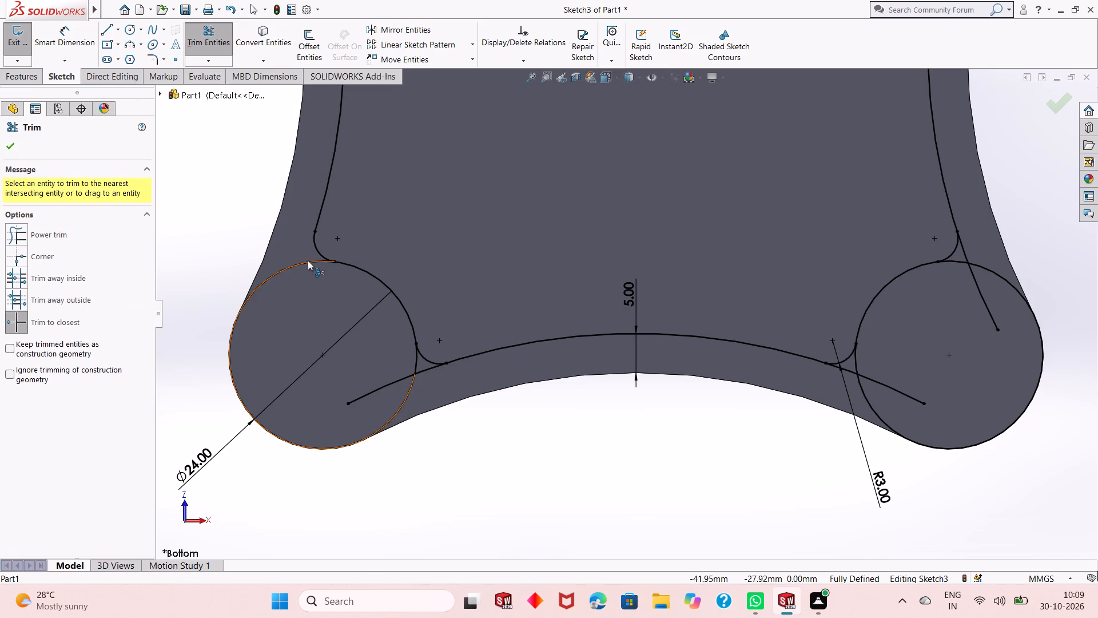
pyautogui.click(308, 260)
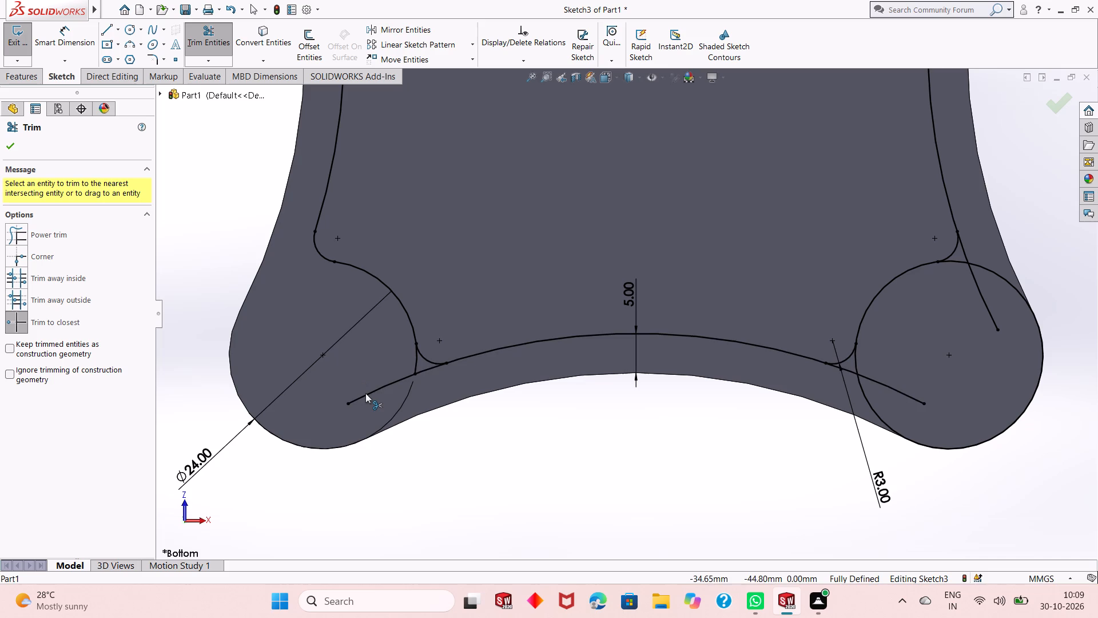
pyautogui.click(365, 393)
pyautogui.click(425, 371)
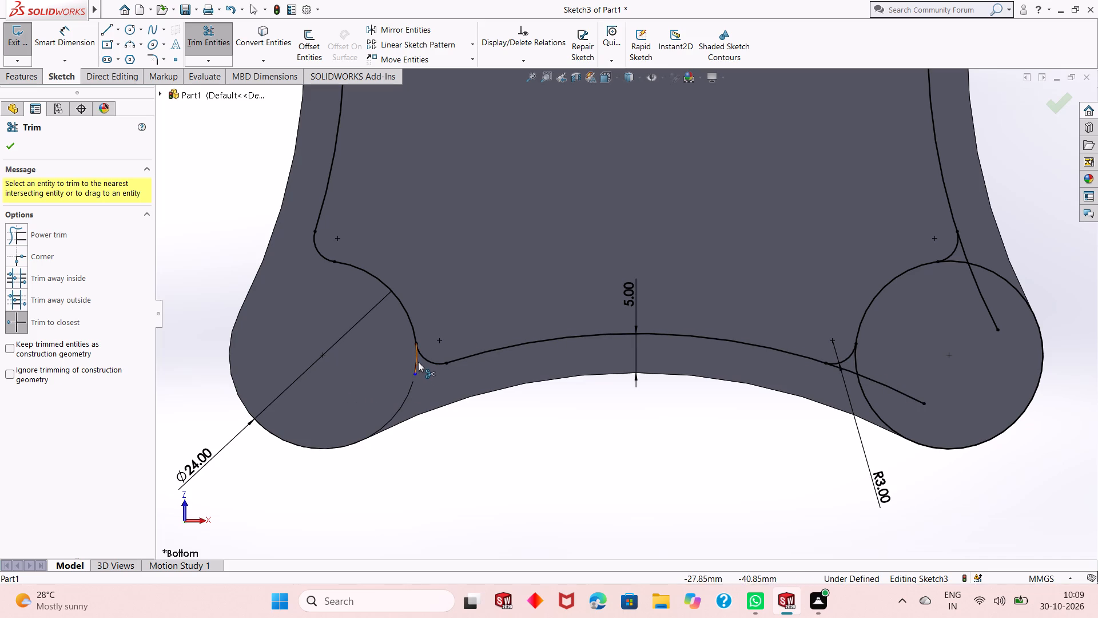
pyautogui.click(418, 362)
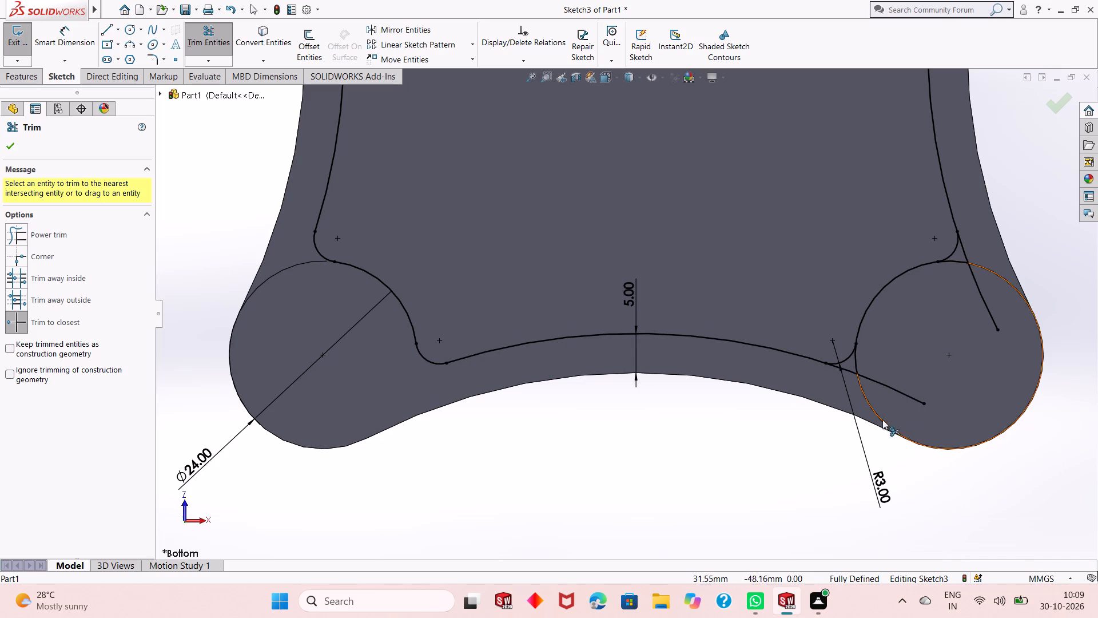
# Trim the lower-right corner circle's outer portion and the bottom and right offset arc ends back to the two blend arcs.
pyautogui.click(882, 423)
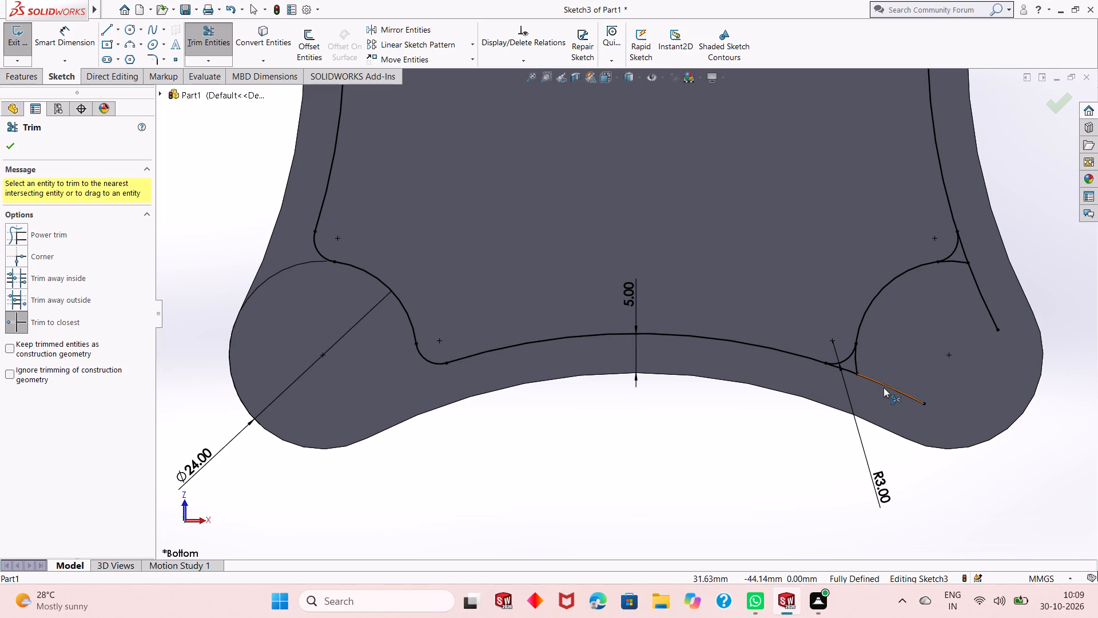
pyautogui.click(885, 387)
pyautogui.click(844, 372)
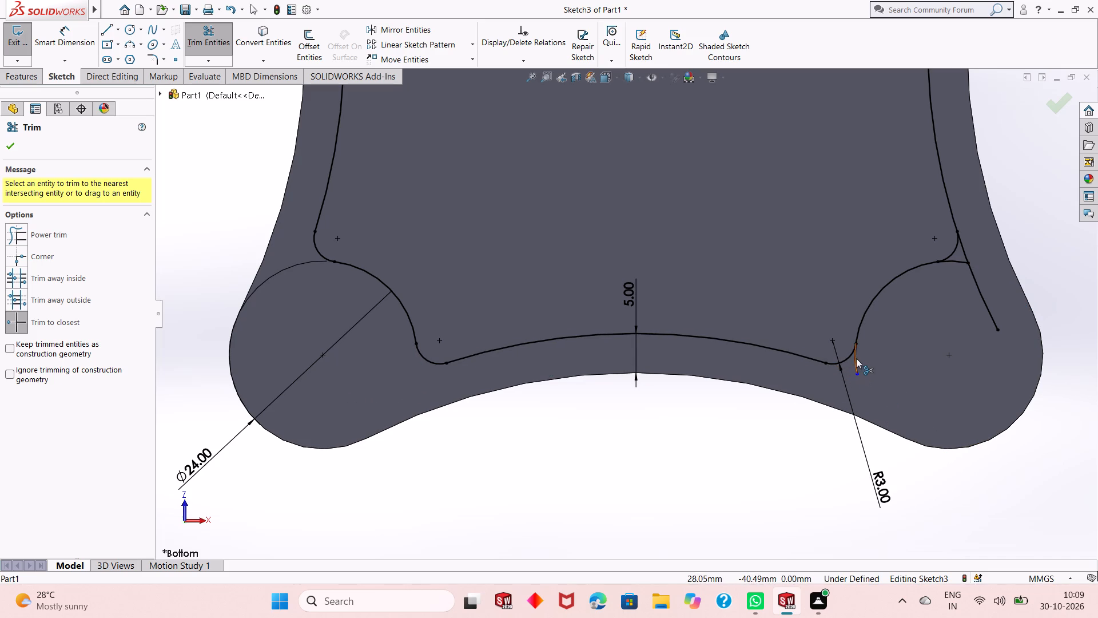
pyautogui.click(856, 358)
pyautogui.click(974, 282)
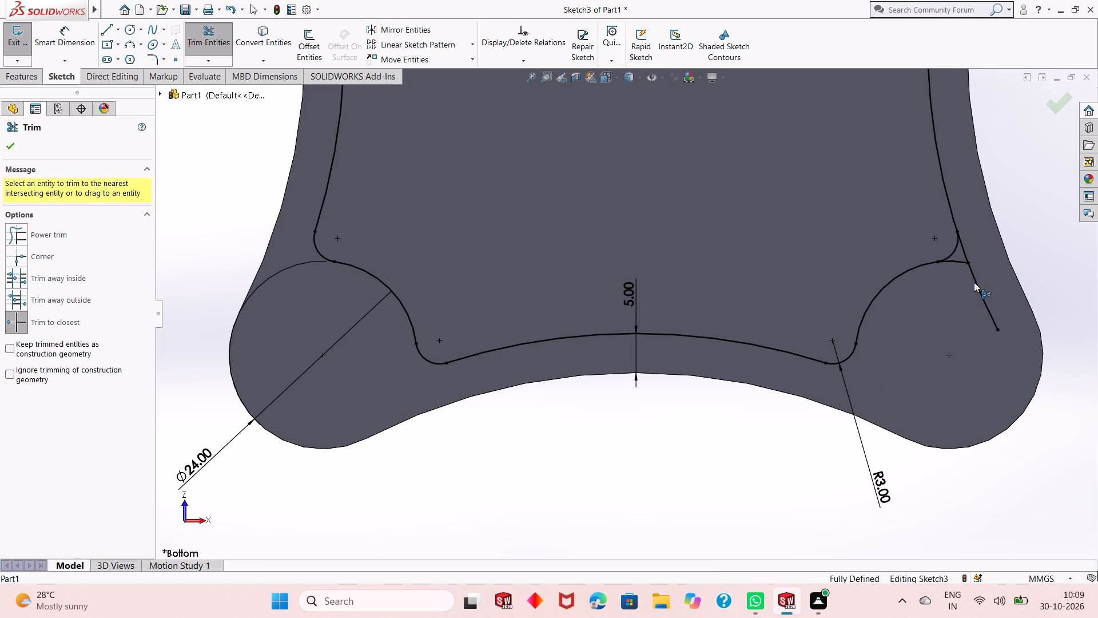
pyautogui.click(956, 262)
pyautogui.click(965, 253)
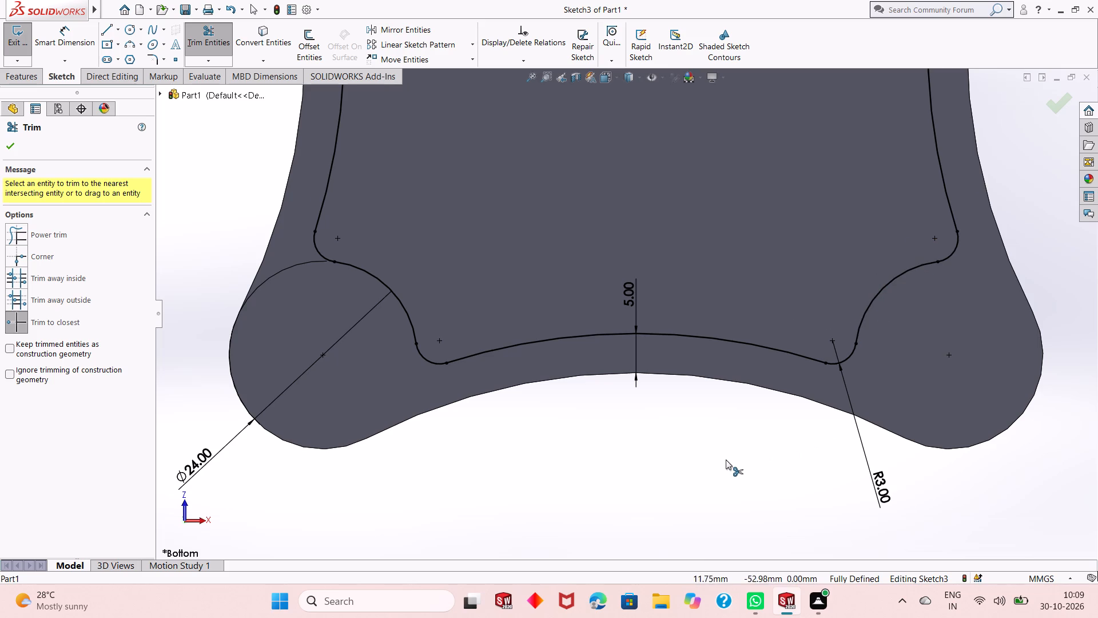
# Trim the upper-left corner circle's outer portion and the top and left offset arc ends back to the two blend arcs.
pyautogui.scroll(-1, 726, 459)
pyautogui.scroll(7, 718, 493)
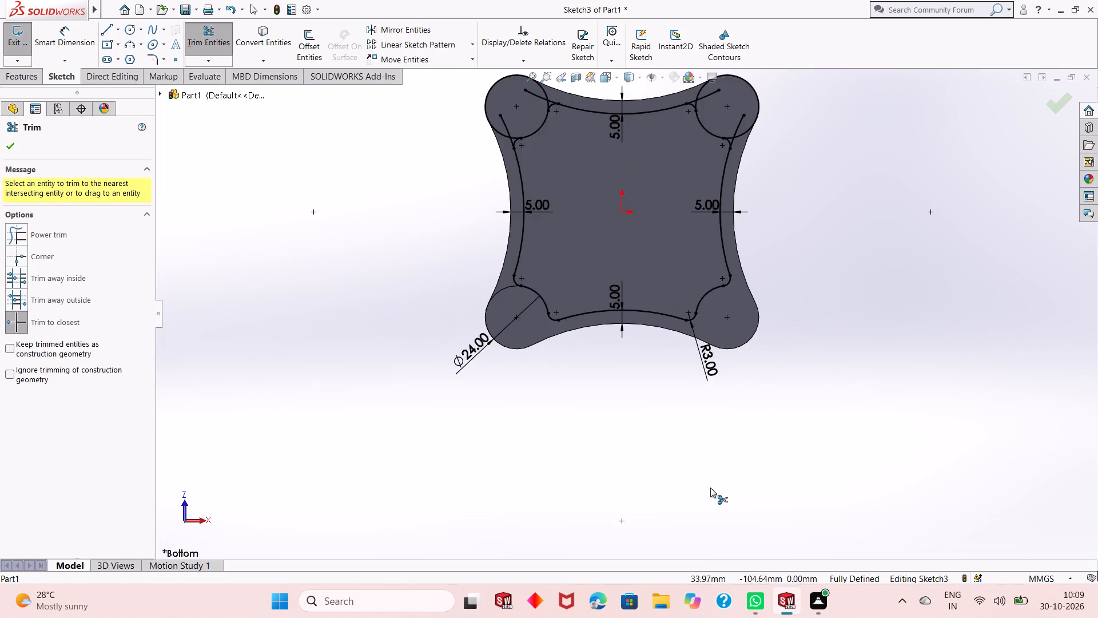
pyautogui.scroll(2, 710, 488)
pyautogui.scroll(-4, 579, 128)
pyautogui.scroll(-4, 634, 220)
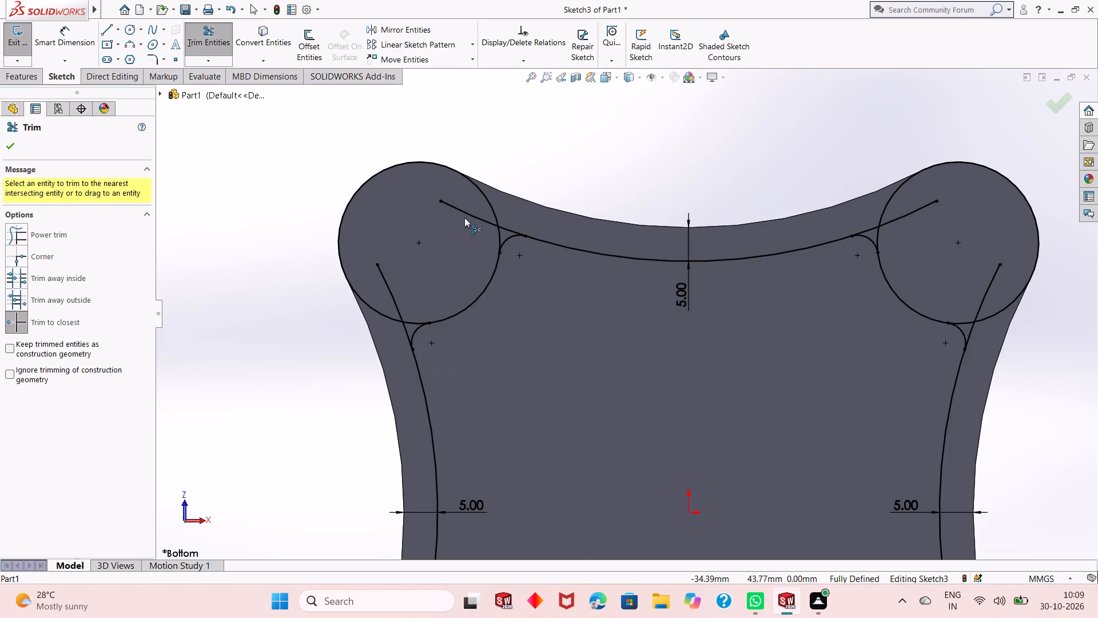
pyautogui.click(491, 209)
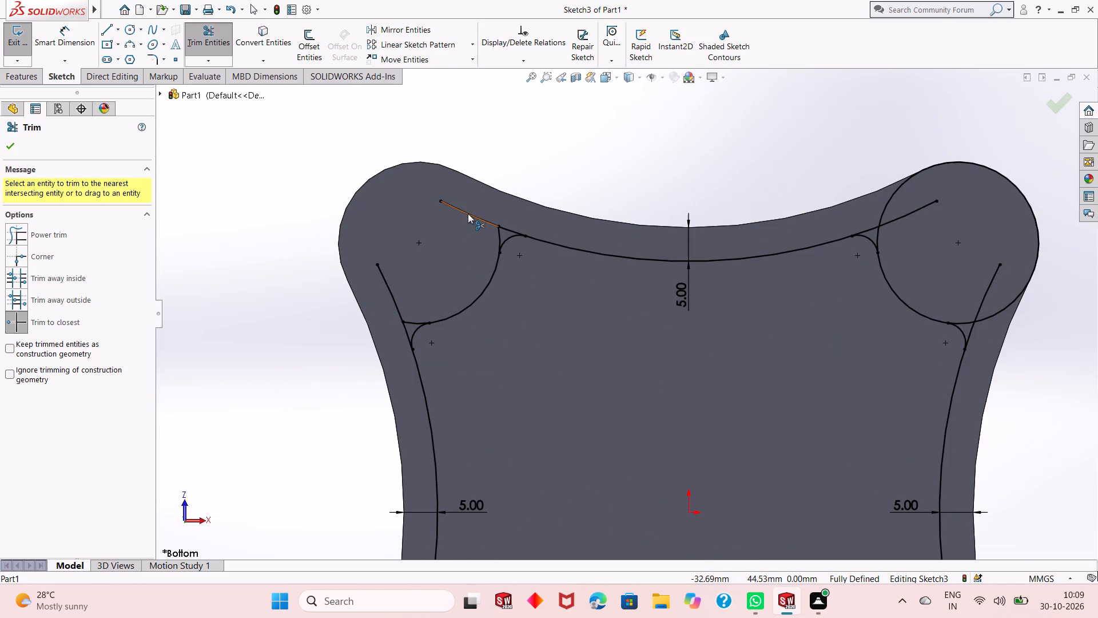
pyautogui.click(467, 213)
pyautogui.click(392, 287)
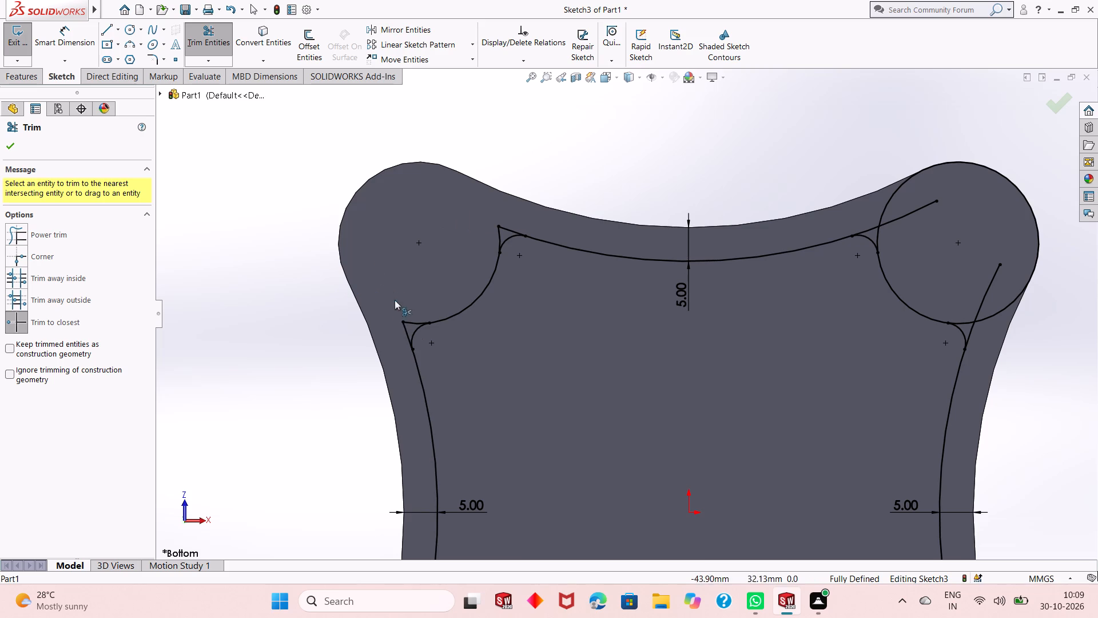
pyautogui.click(407, 334)
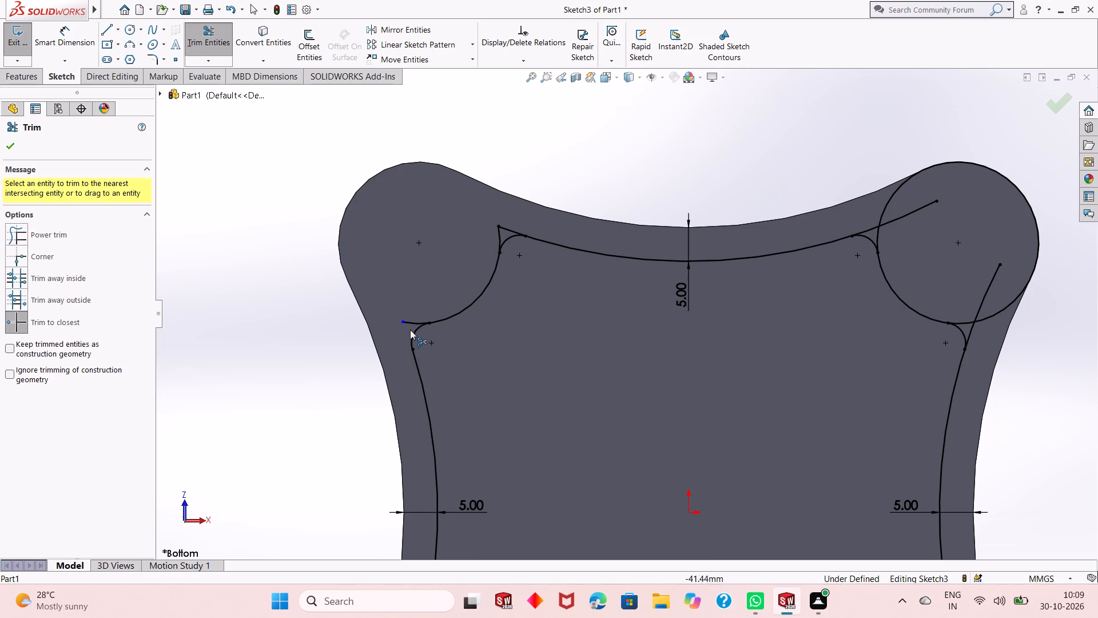
pyautogui.click(414, 323)
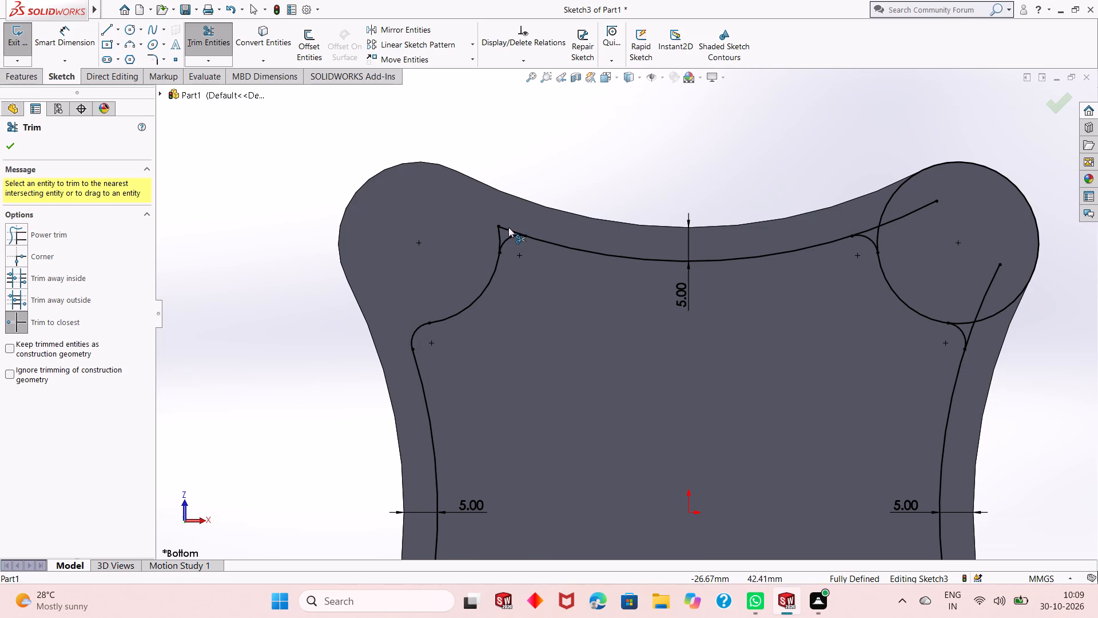
pyautogui.click(508, 227)
pyautogui.click(496, 231)
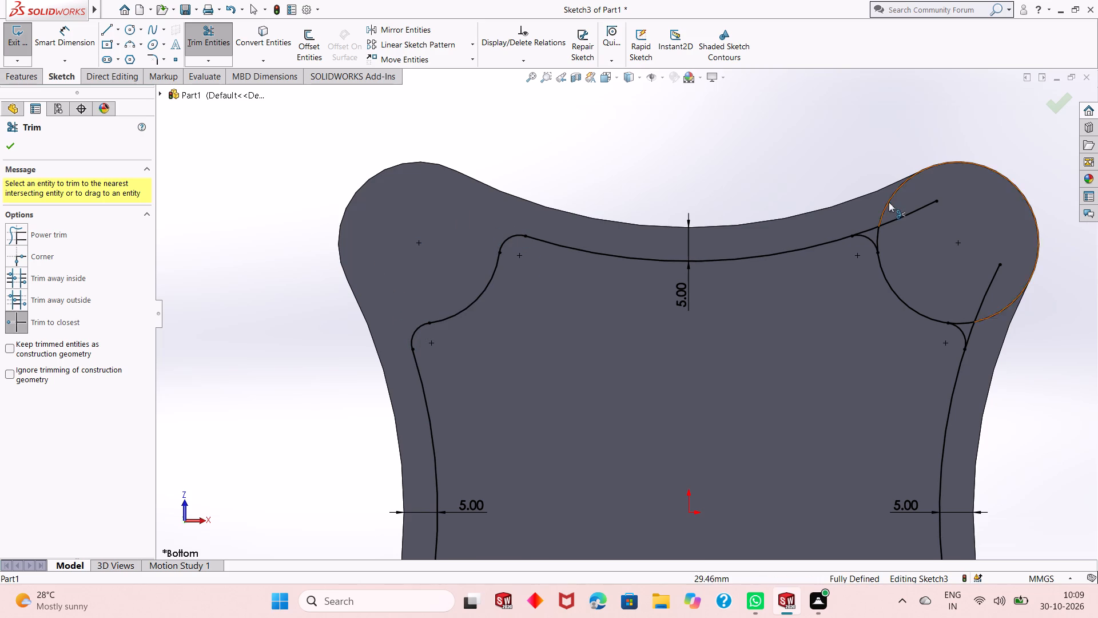
# Trim the upper-right corner circle's outer portion and the top and right offset arc ends back to the blend arcs, and leave Trim.
pyautogui.click(893, 220)
pyautogui.click(982, 301)
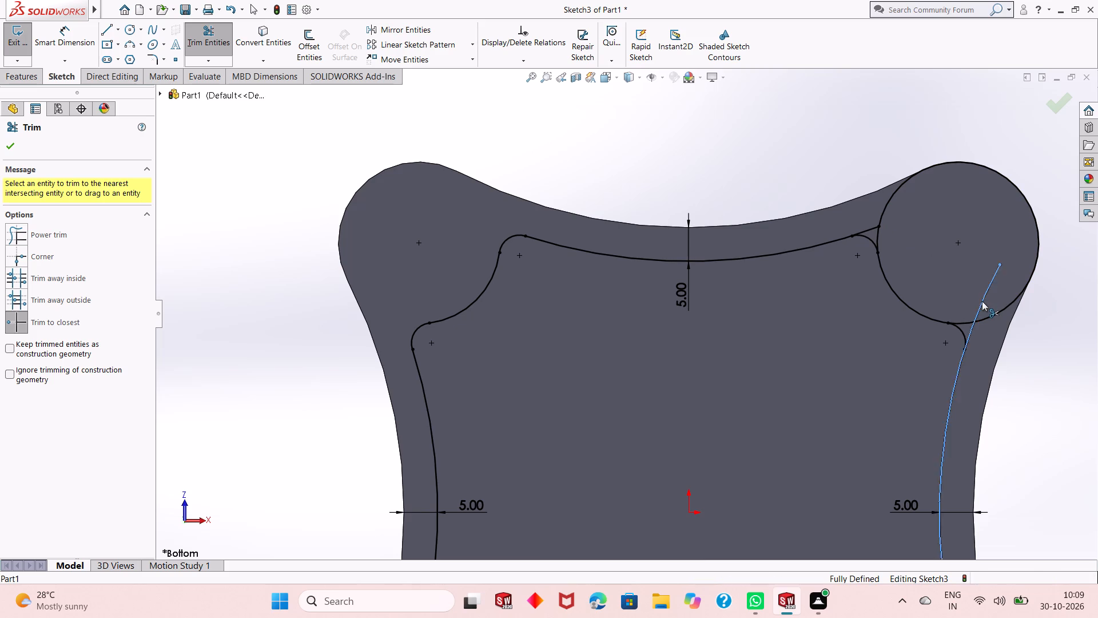
pyautogui.click(987, 316)
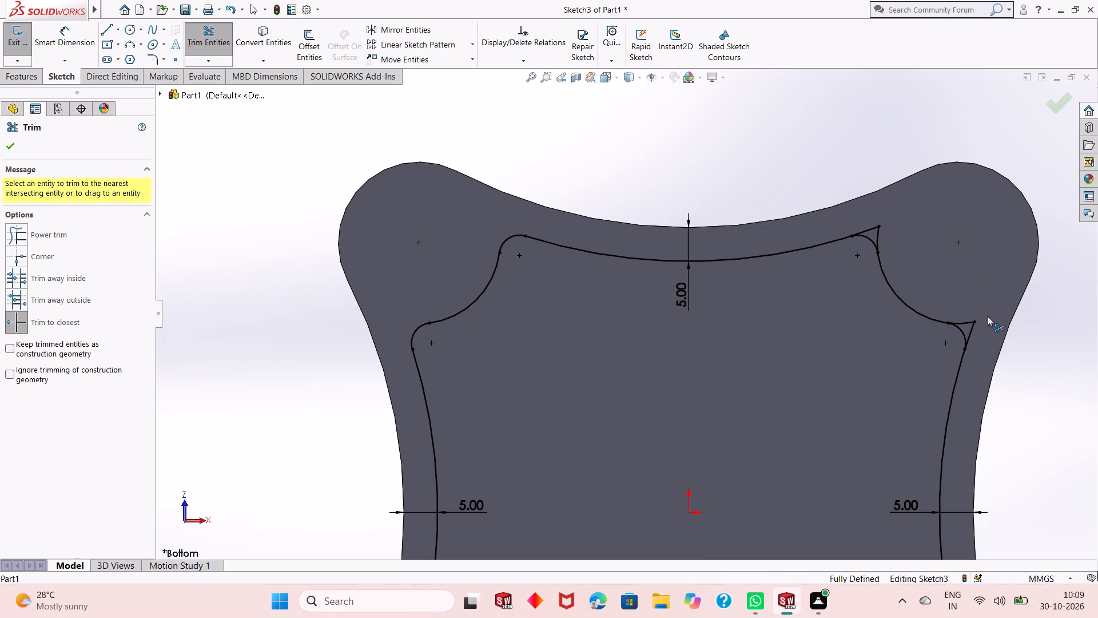
pyautogui.click(976, 323)
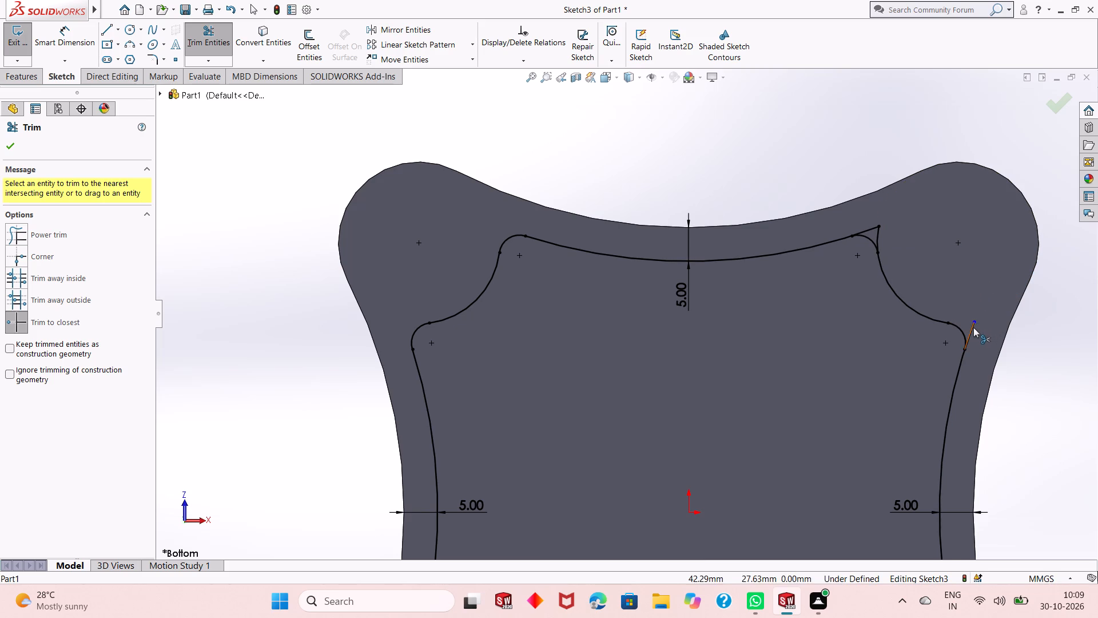
pyautogui.click(973, 327)
pyautogui.click(876, 233)
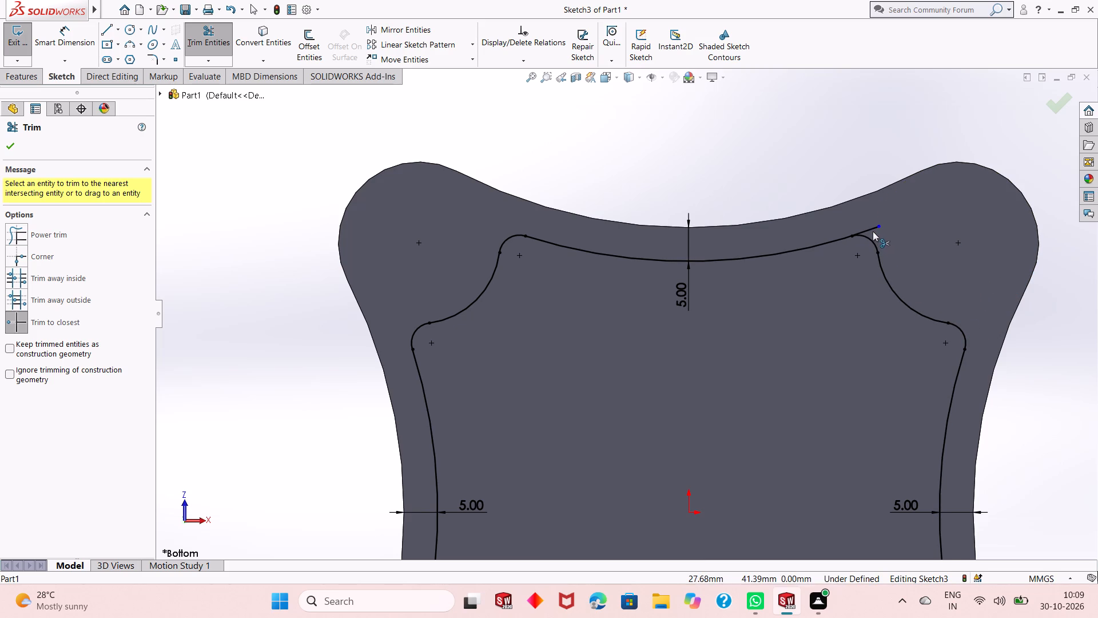
pyautogui.click(873, 231)
pyautogui.rightClick(728, 129)
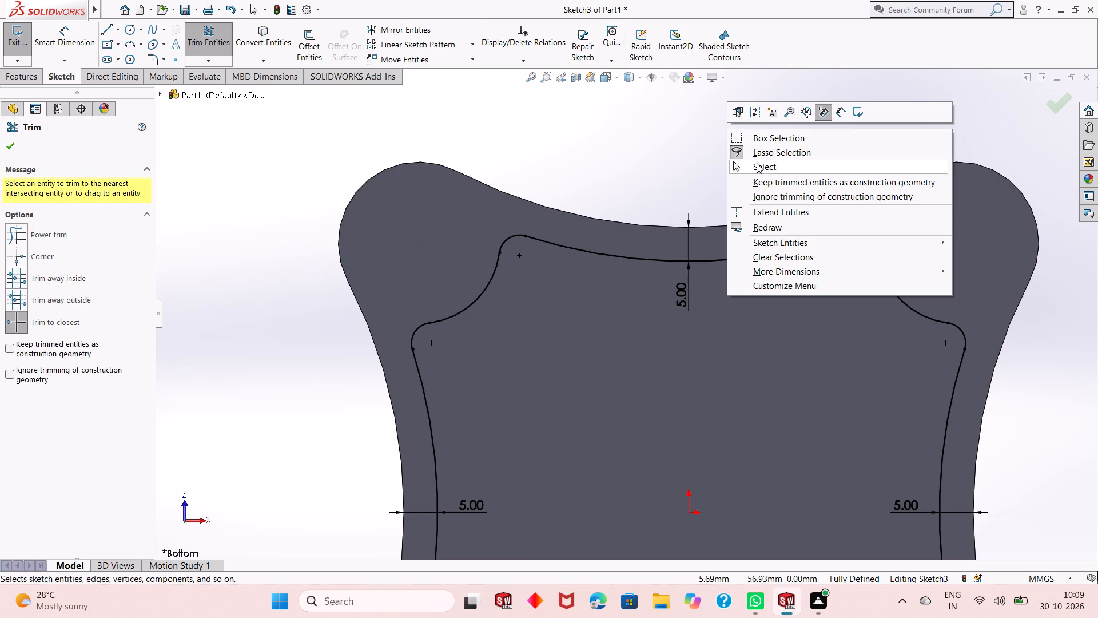
pyautogui.click(757, 163)
# Cut-extrude the closed inner profile from the bottom face into the plate to a blind depth of 15 mm.
pyautogui.scroll(-1, 673, 191)
pyautogui.scroll(5, 661, 191)
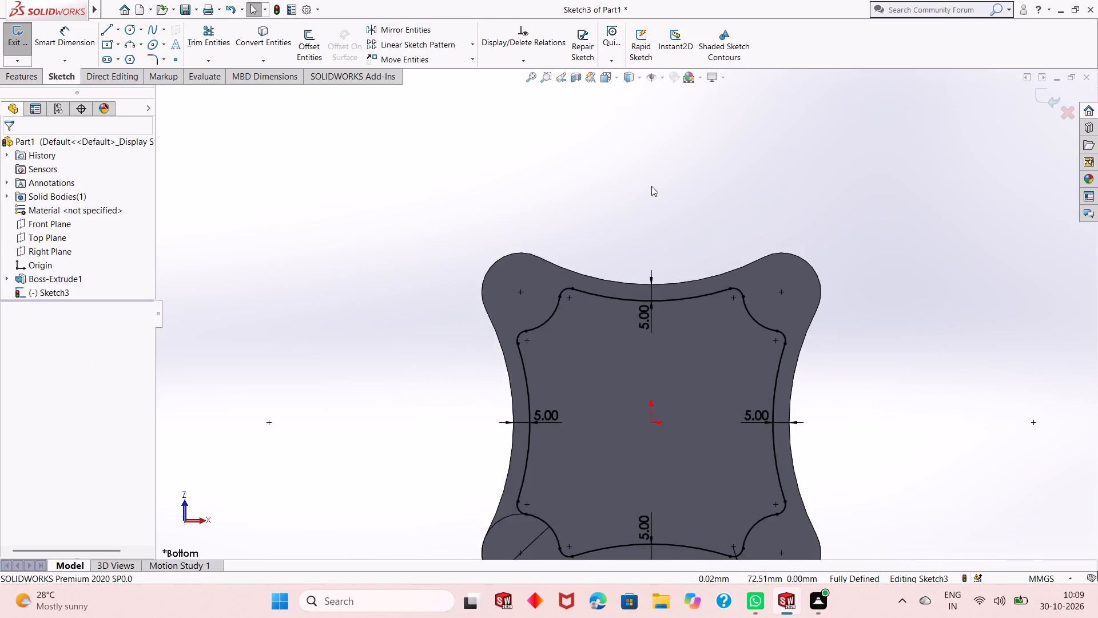
pyautogui.scroll(2, 651, 186)
pyautogui.scroll(-1, 634, 470)
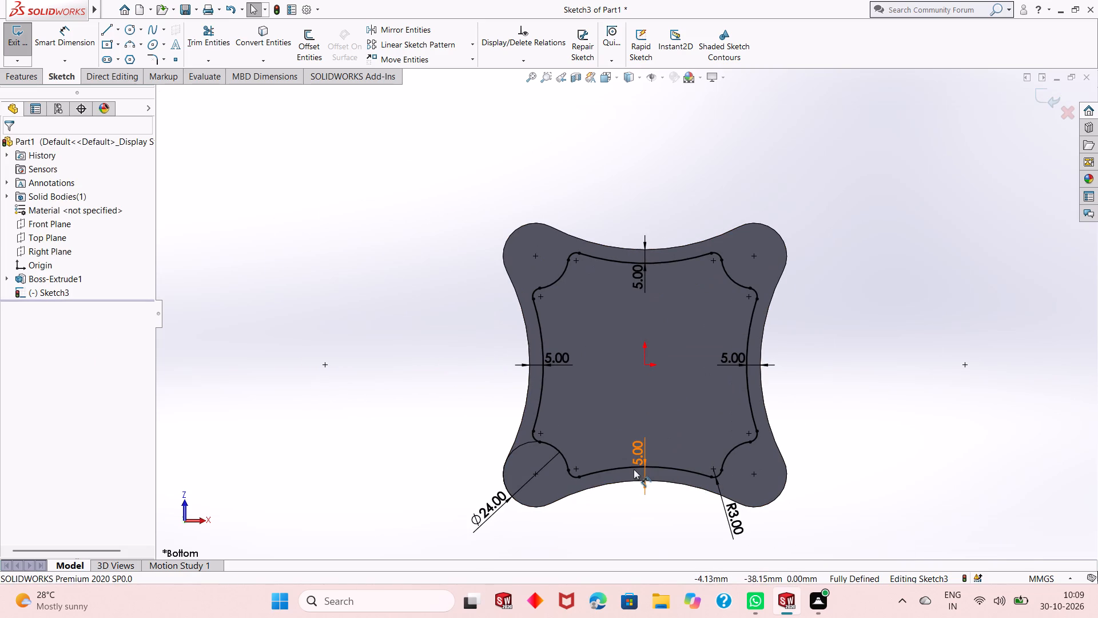
pyautogui.click(27, 78)
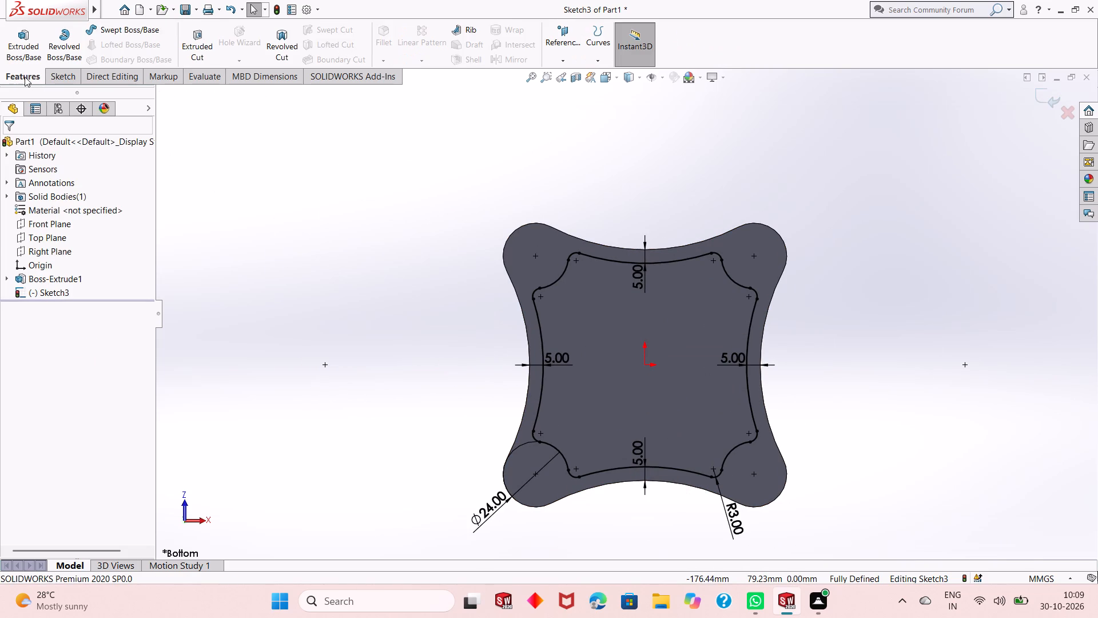
pyautogui.click(196, 50)
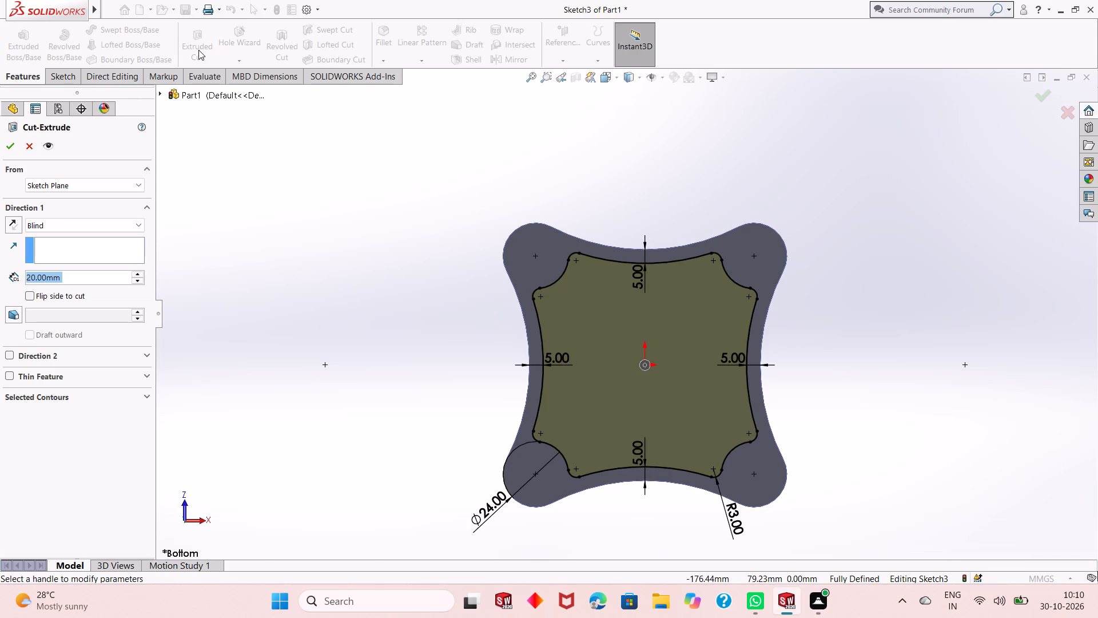
pyautogui.write('15')
pyautogui.press('Return')
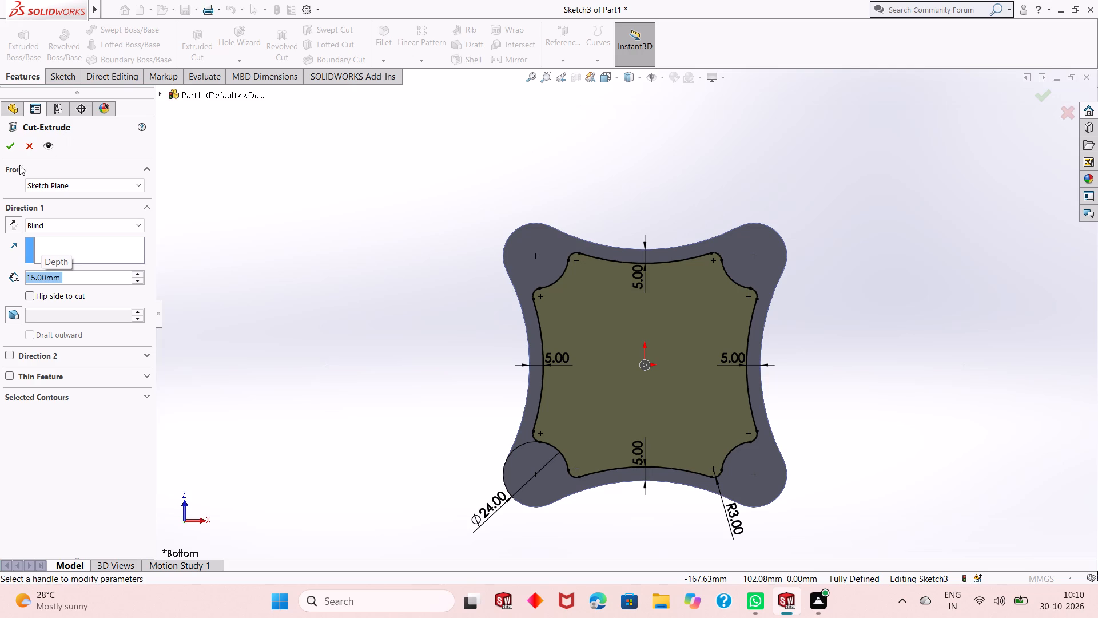
pyautogui.click(3, 150)
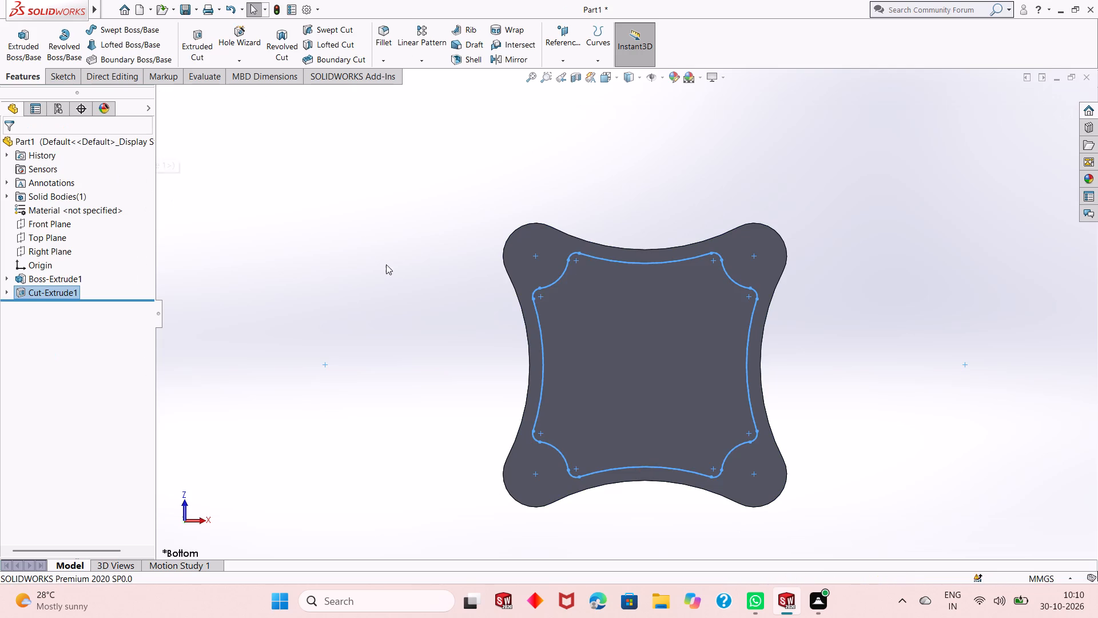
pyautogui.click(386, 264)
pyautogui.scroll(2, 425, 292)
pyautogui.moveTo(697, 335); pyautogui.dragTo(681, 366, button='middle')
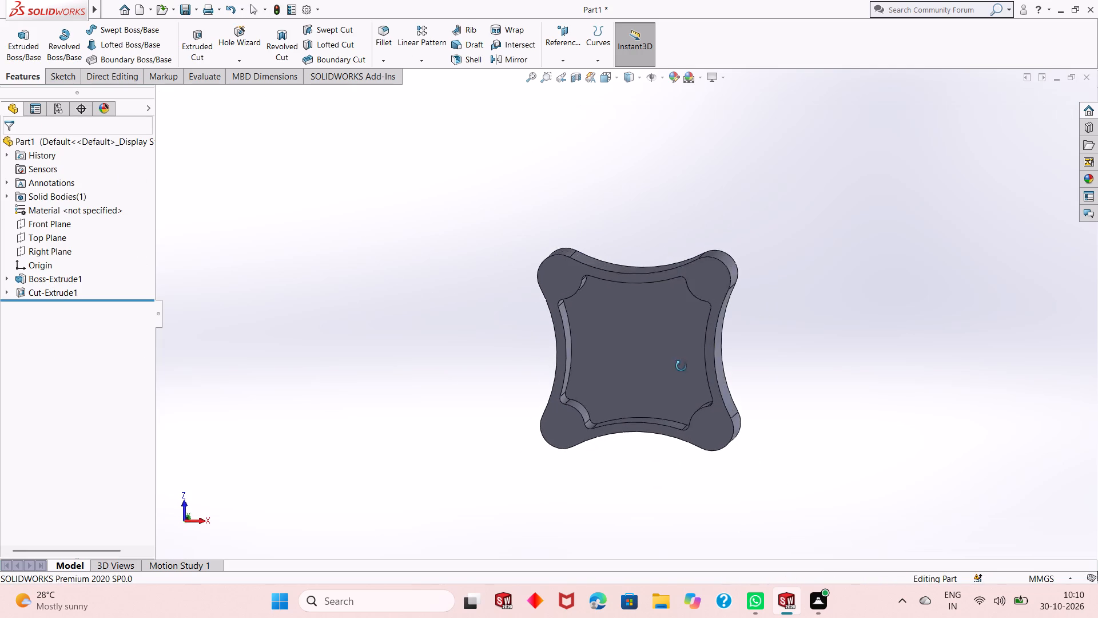
# Examine the plate and its bottom pocket from several angles, including the pocket walls, corner arcs and opposite face.
pyautogui.moveTo(681, 366); pyautogui.dragTo(757, 253, button='middle')
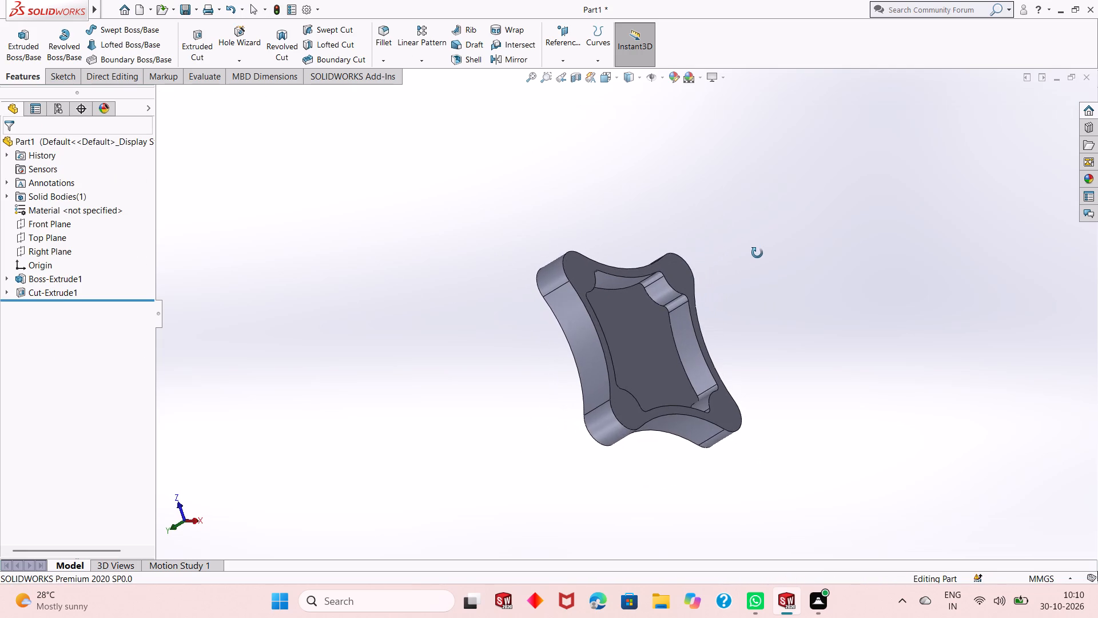
pyautogui.moveTo(757, 253); pyautogui.dragTo(816, 238, button='middle')
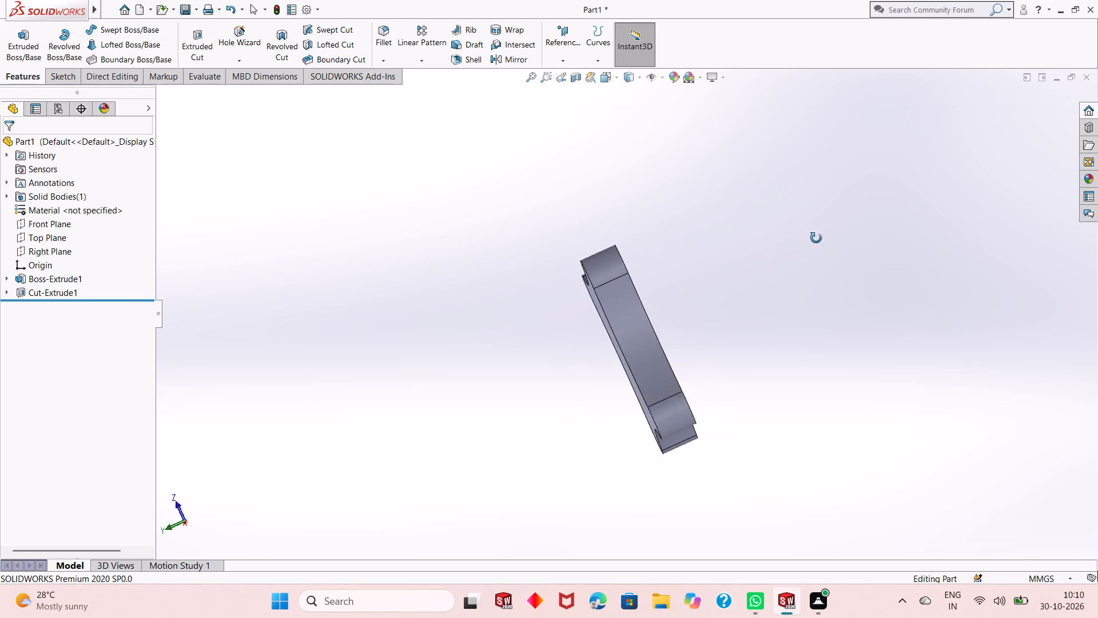
pyautogui.moveTo(816, 238); pyautogui.dragTo(553, 294, button='middle')
pyautogui.moveTo(549, 294); pyautogui.dragTo(459, 299, button='middle')
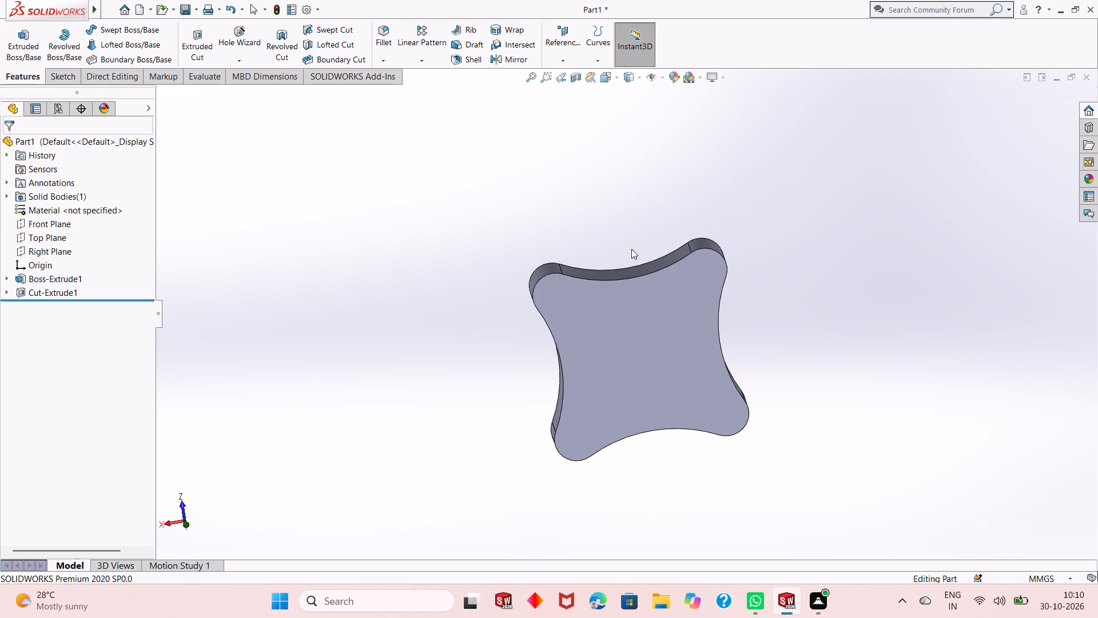
pyautogui.moveTo(639, 370); pyautogui.dragTo(805, 334, button='middle')
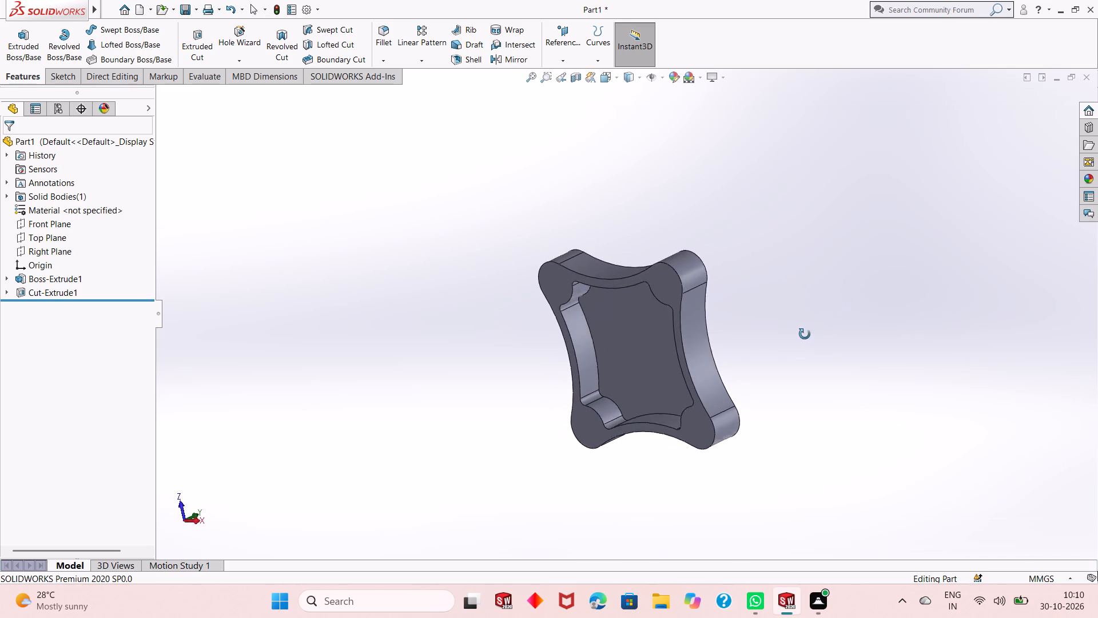
pyautogui.moveTo(805, 334); pyautogui.dragTo(916, 276, button='middle')
pyautogui.scroll(1, 885, 302)
pyautogui.scroll(-2, 645, 330)
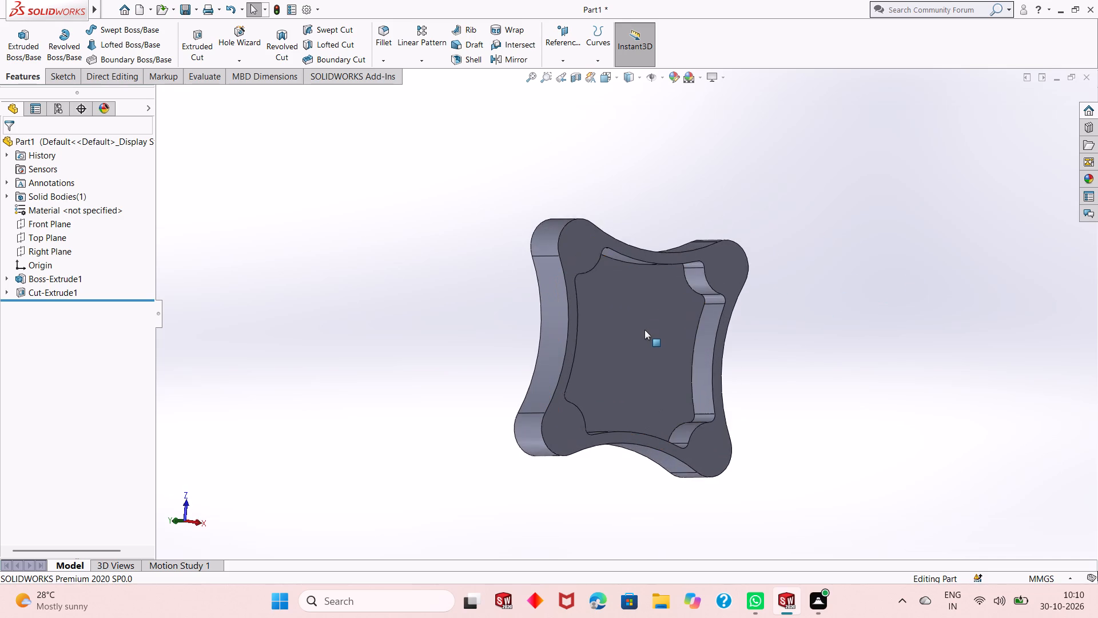
pyautogui.scroll(-1, 645, 330)
pyautogui.moveTo(641, 335); pyautogui.dragTo(673, 282, button='middle')
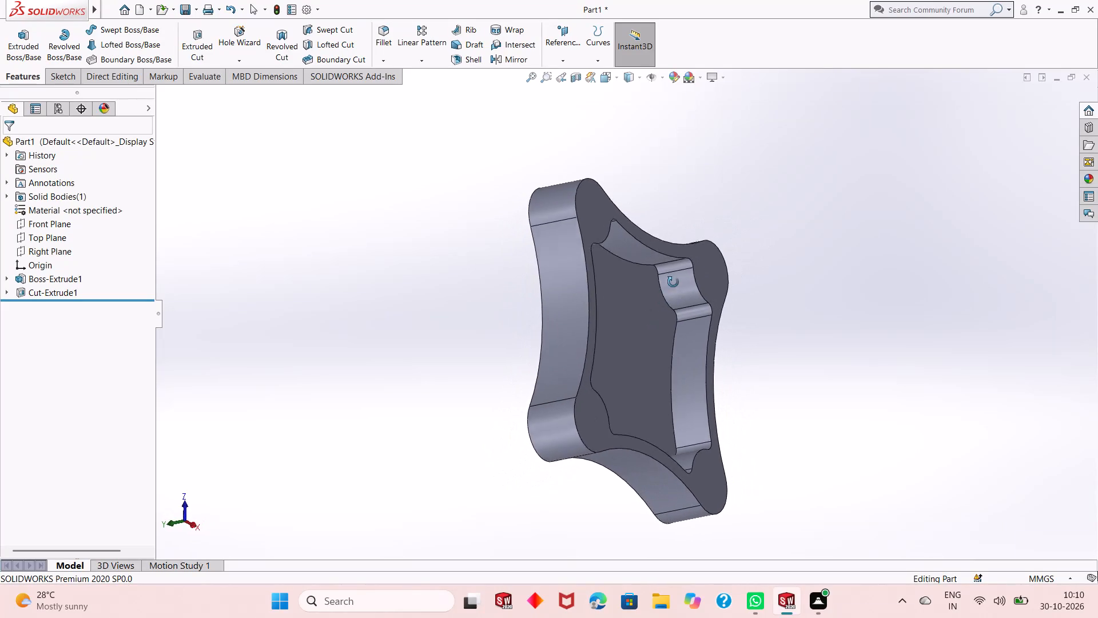
pyautogui.moveTo(673, 282); pyautogui.dragTo(677, 271, button='middle')
pyautogui.scroll(1, 677, 271)
pyautogui.moveTo(702, 360); pyautogui.dragTo(530, 373, button='middle')
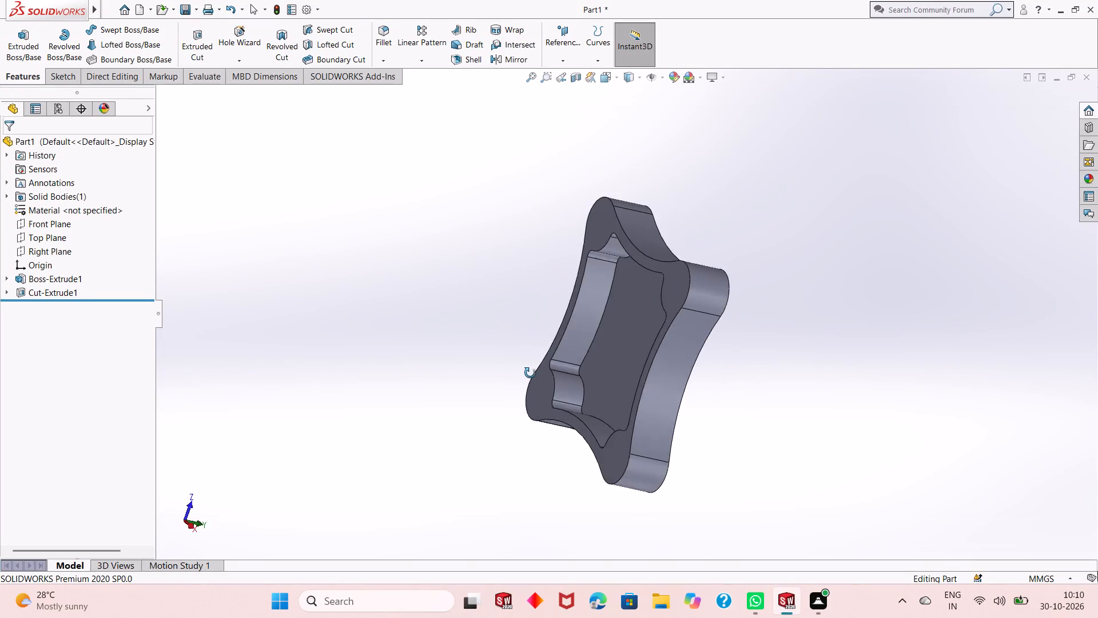
pyautogui.moveTo(530, 373); pyautogui.dragTo(582, 330, button='middle')
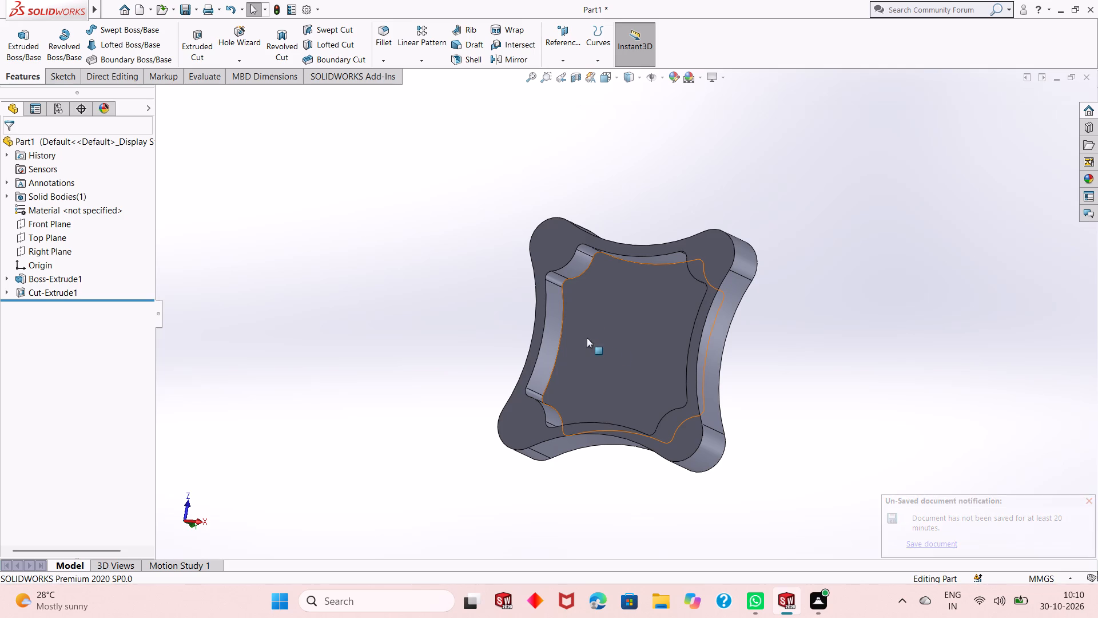
pyautogui.scroll(1, 619, 346)
pyautogui.moveTo(641, 350); pyautogui.dragTo(643, 396, button='middle')
pyautogui.moveTo(569, 255); pyautogui.dragTo(674, 318, button='middle')
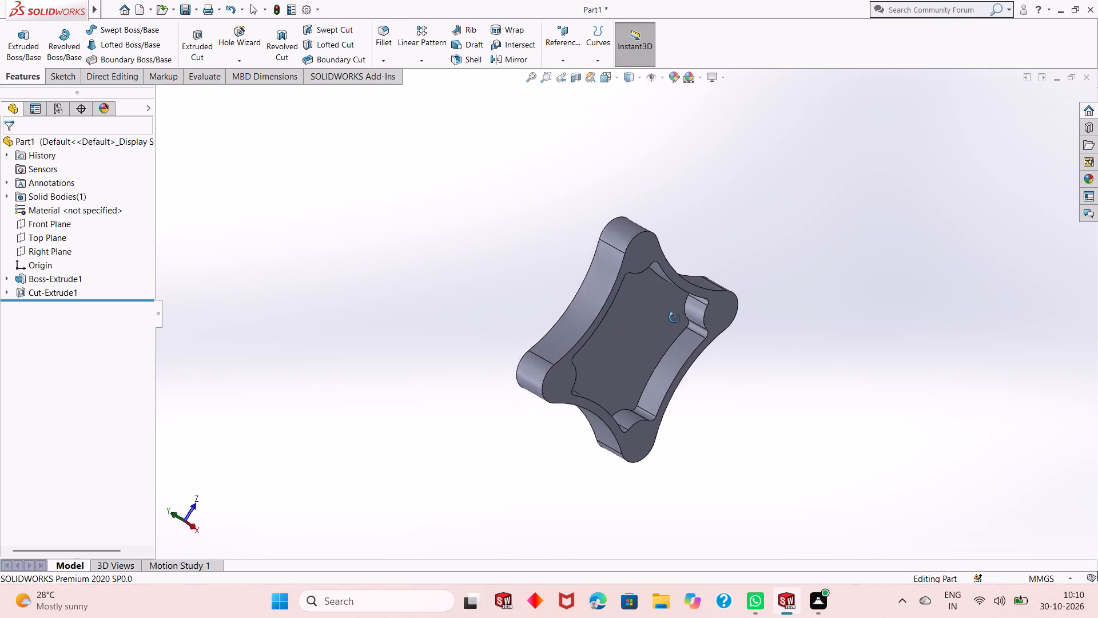
pyautogui.moveTo(674, 318); pyautogui.dragTo(601, 366, button='middle')
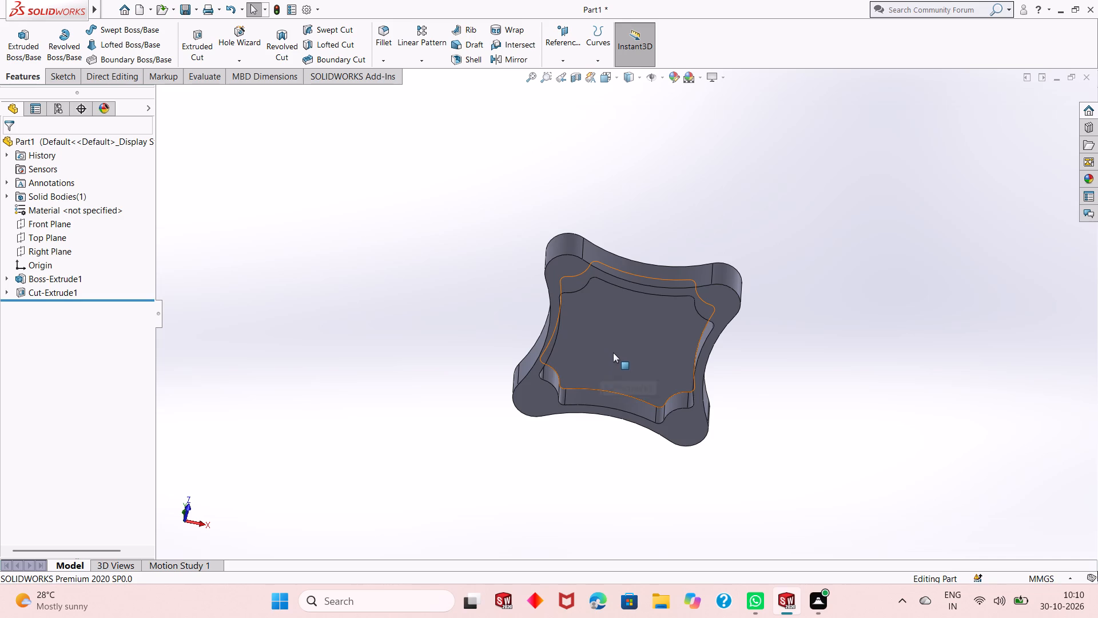
pyautogui.scroll(1, 607, 360)
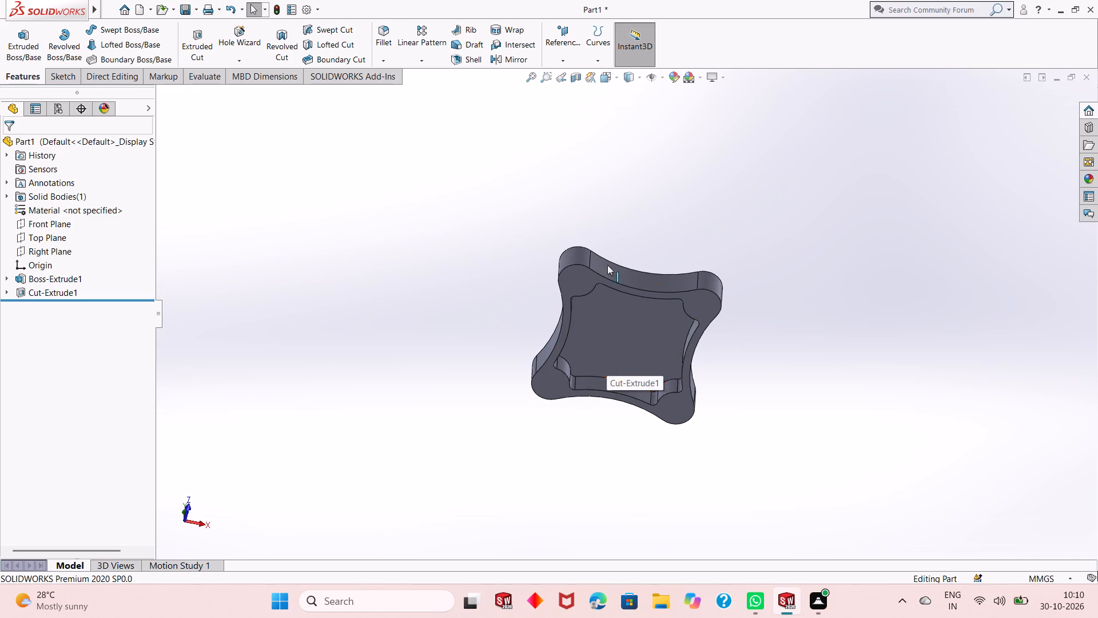
# Start a sketch on the plate's top face and draw a circle of about 29 mm radius centred on the origin.
pyautogui.moveTo(642, 243); pyautogui.dragTo(636, 435, button='middle')
pyautogui.scroll(1, 636, 390)
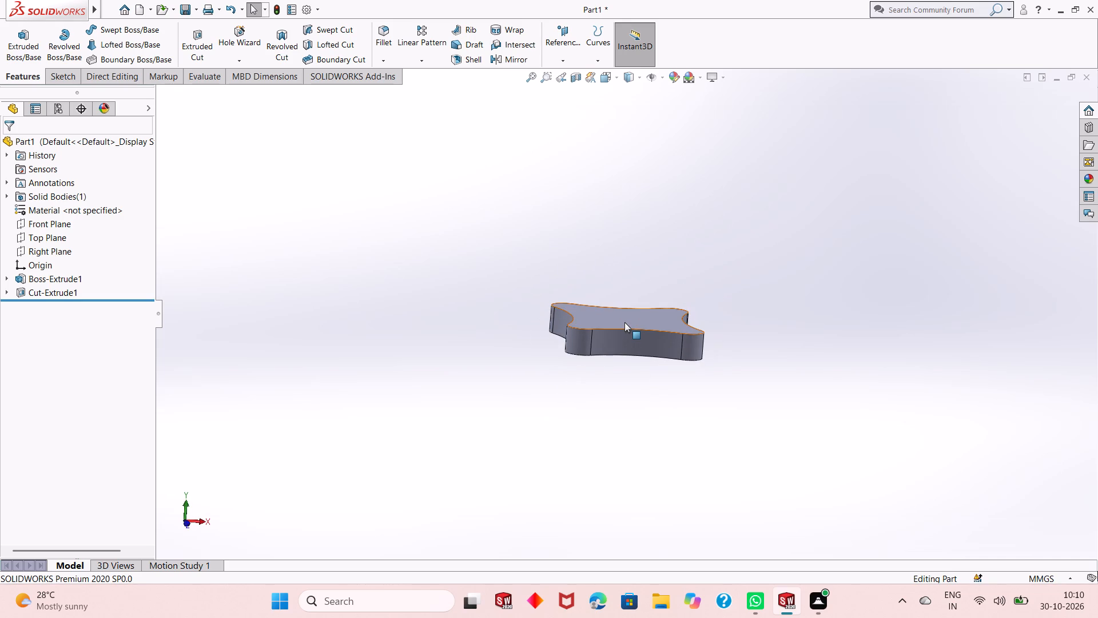
pyautogui.click(624, 323)
pyautogui.click(675, 288)
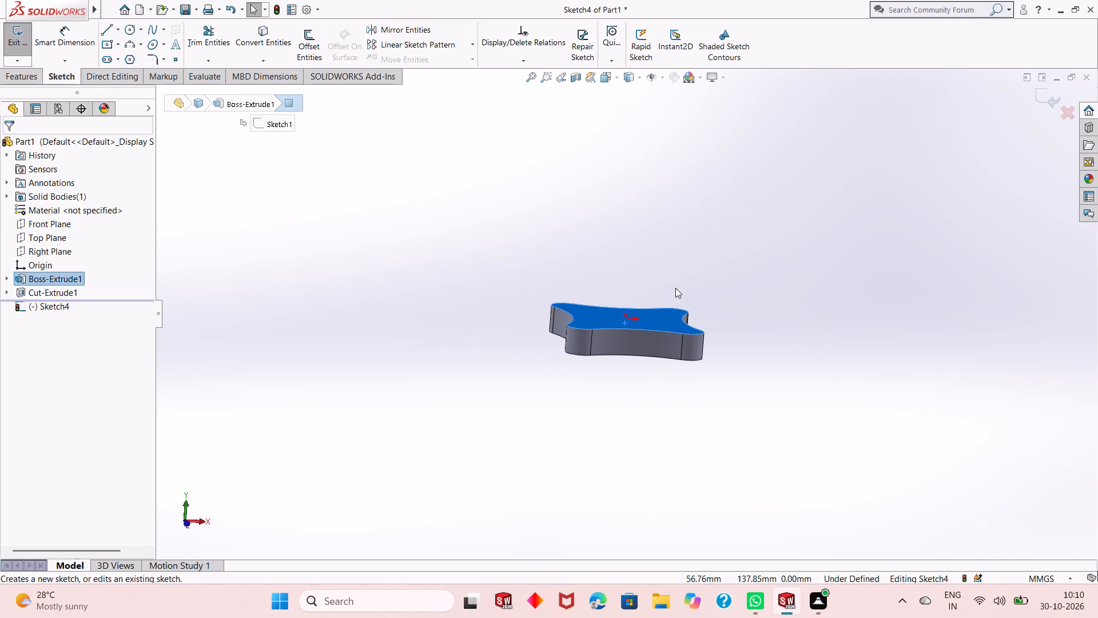
pyautogui.press('Escape')
pyautogui.hotkey('ctrl', '8')
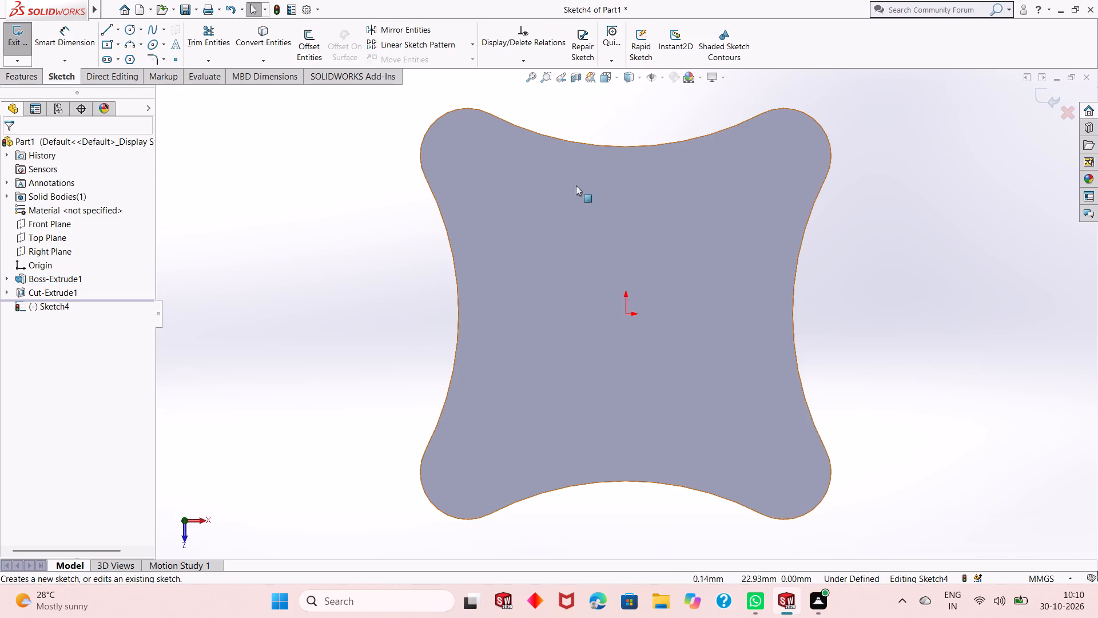
pyautogui.click(135, 32)
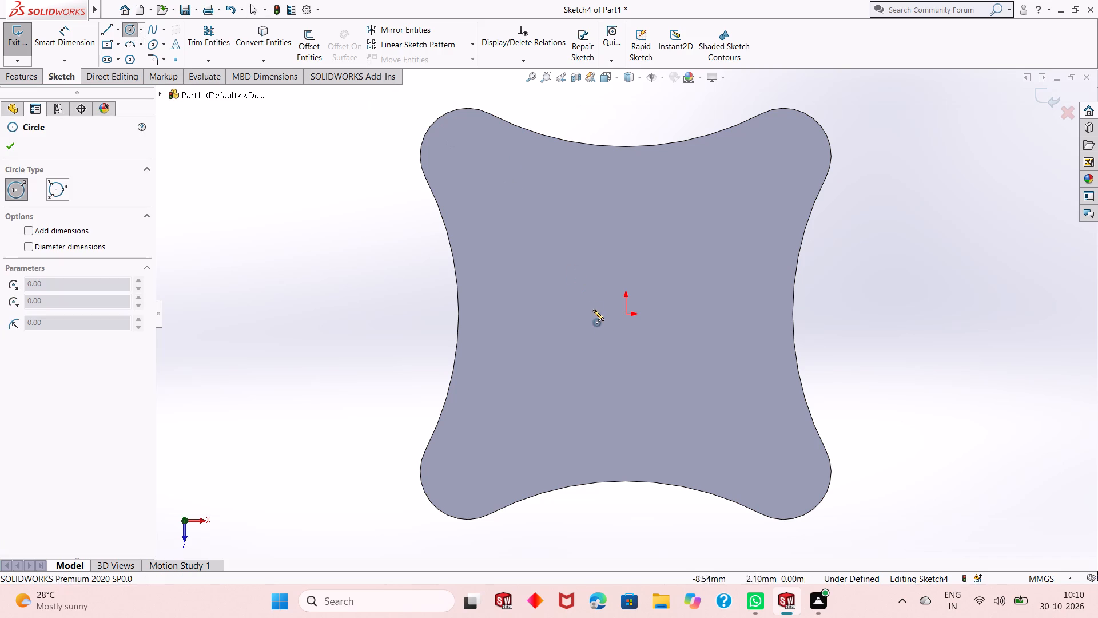
pyautogui.click(627, 314)
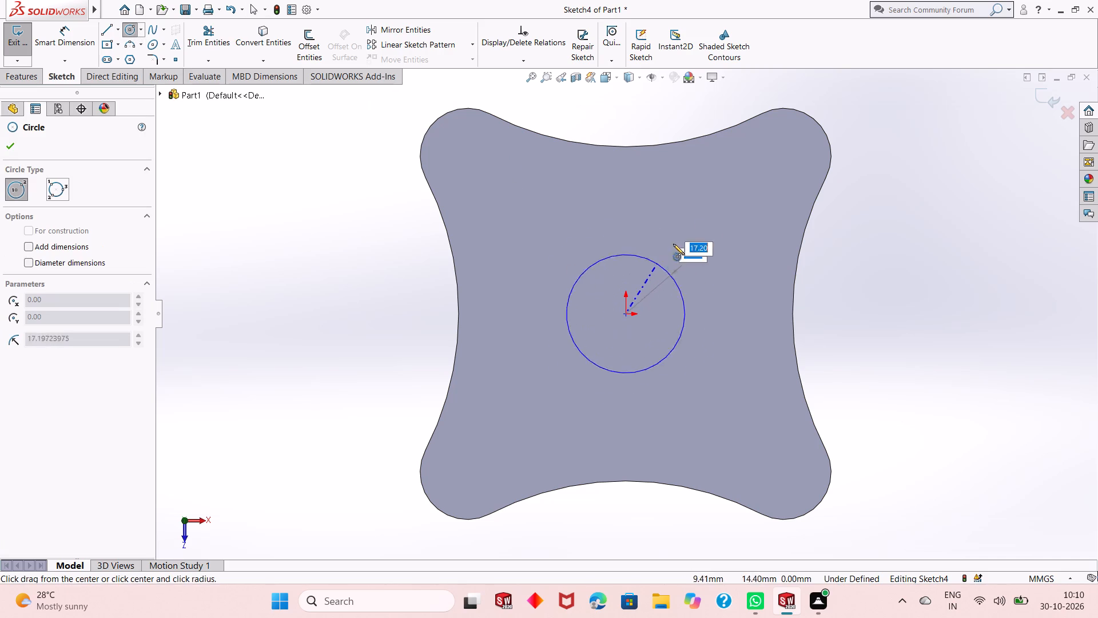
pyautogui.click(692, 220)
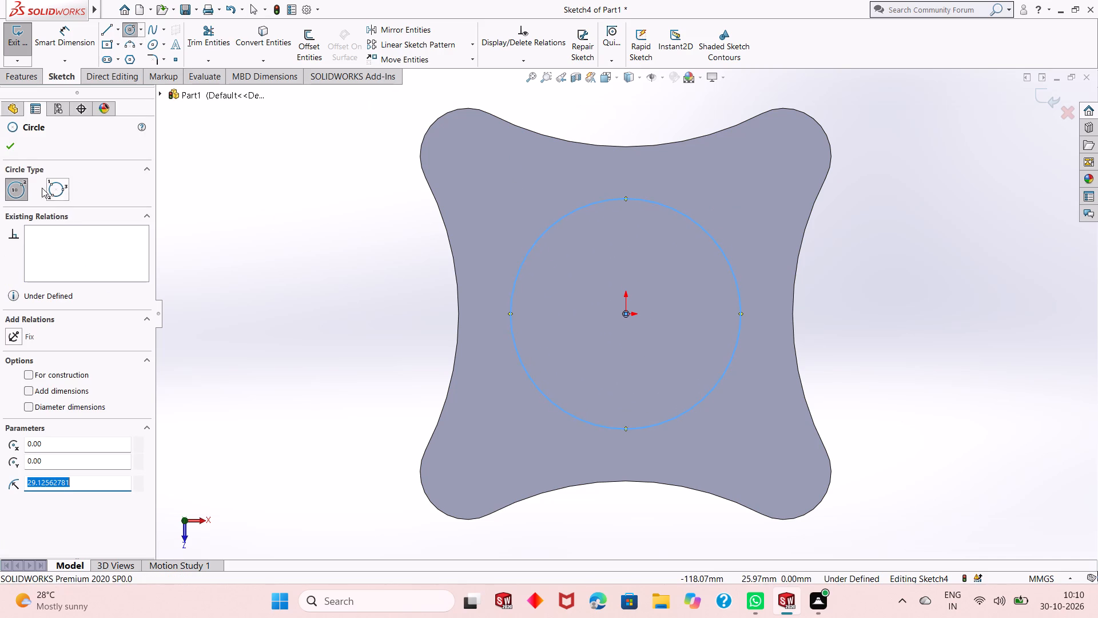
pyautogui.click(10, 145)
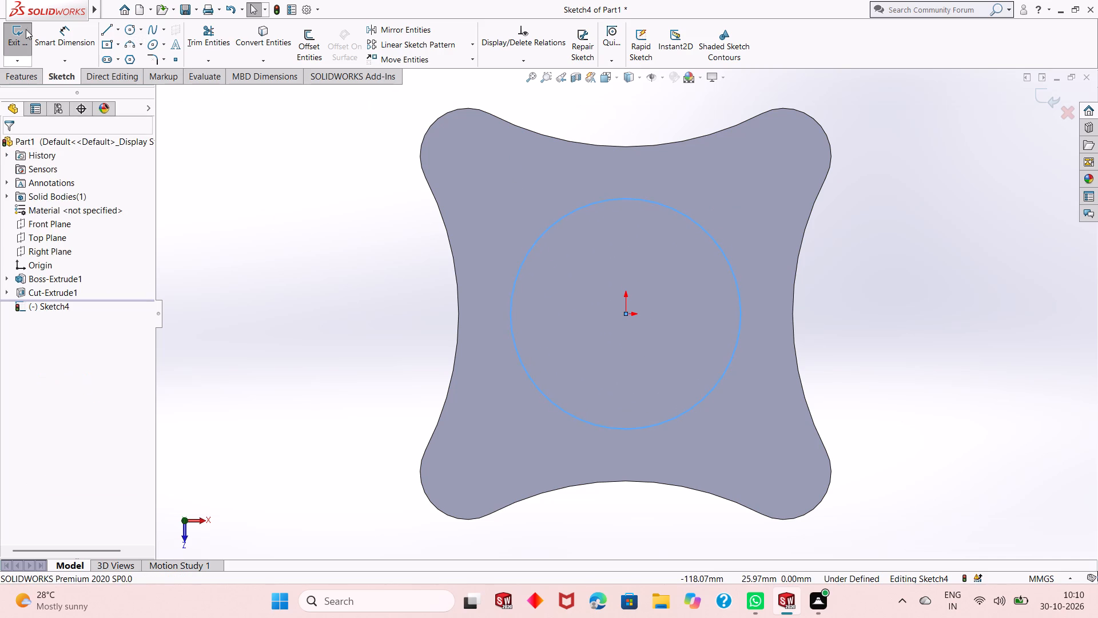
# Dimension the circle's diameter as 60 mm.
pyautogui.click(70, 45)
pyautogui.click(532, 385)
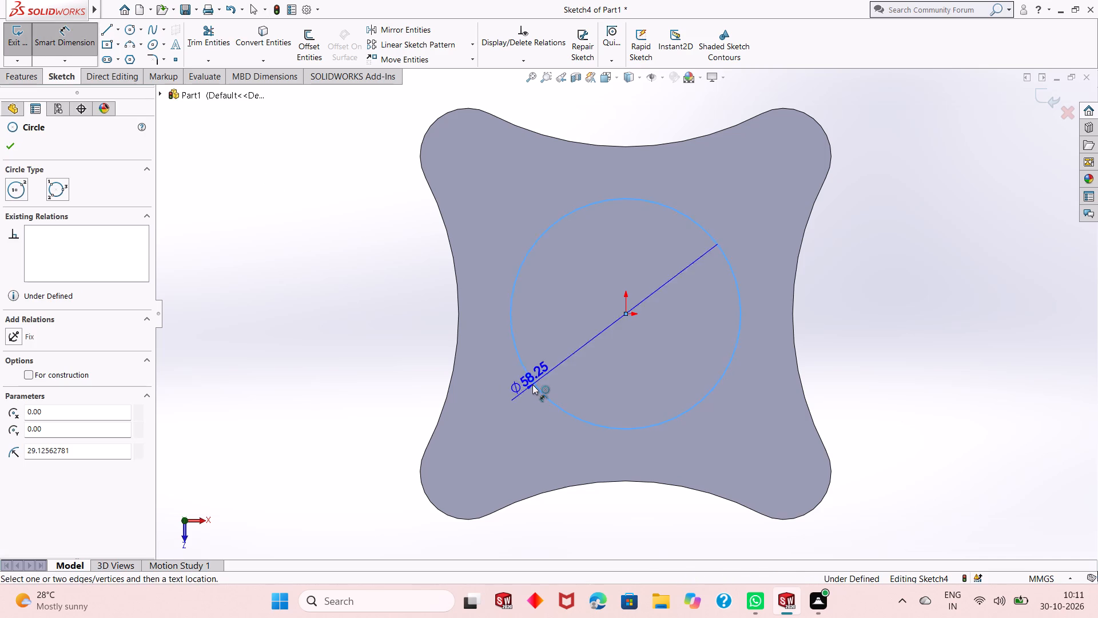
pyautogui.click(360, 437)
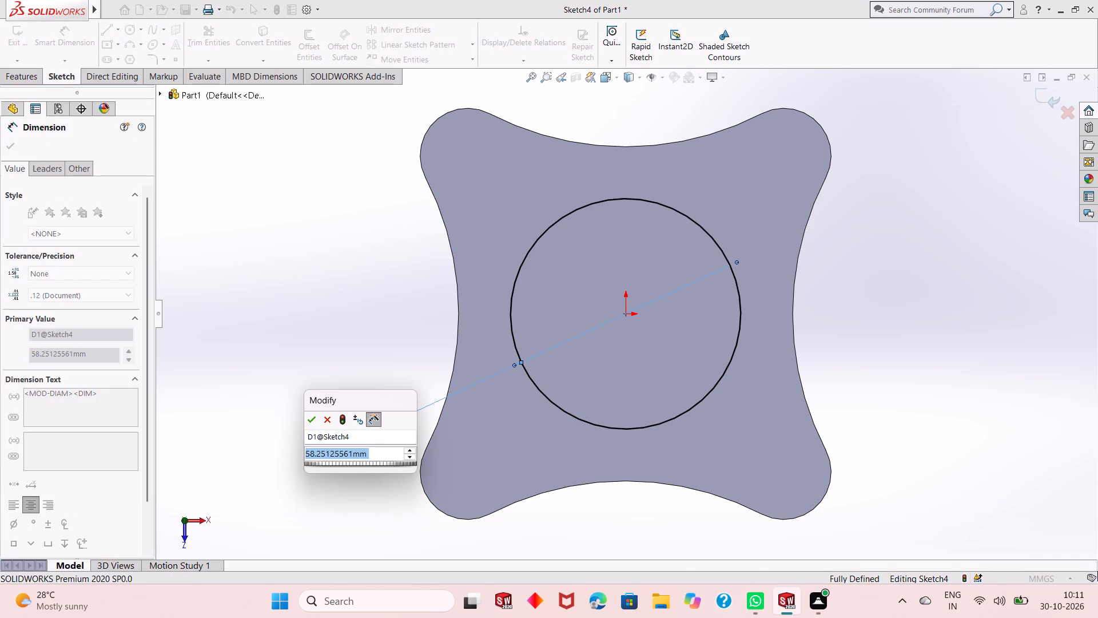
pyautogui.write('600')
pyautogui.press('Return')
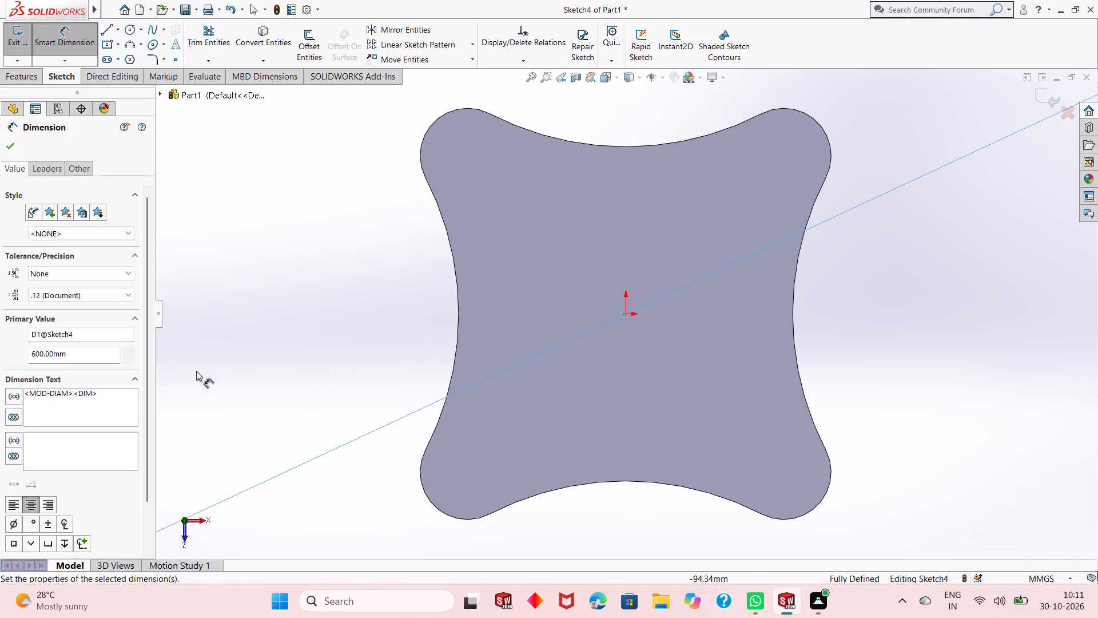
pyautogui.doubleClick(87, 360)
pyautogui.write('60')
pyautogui.press('Return')
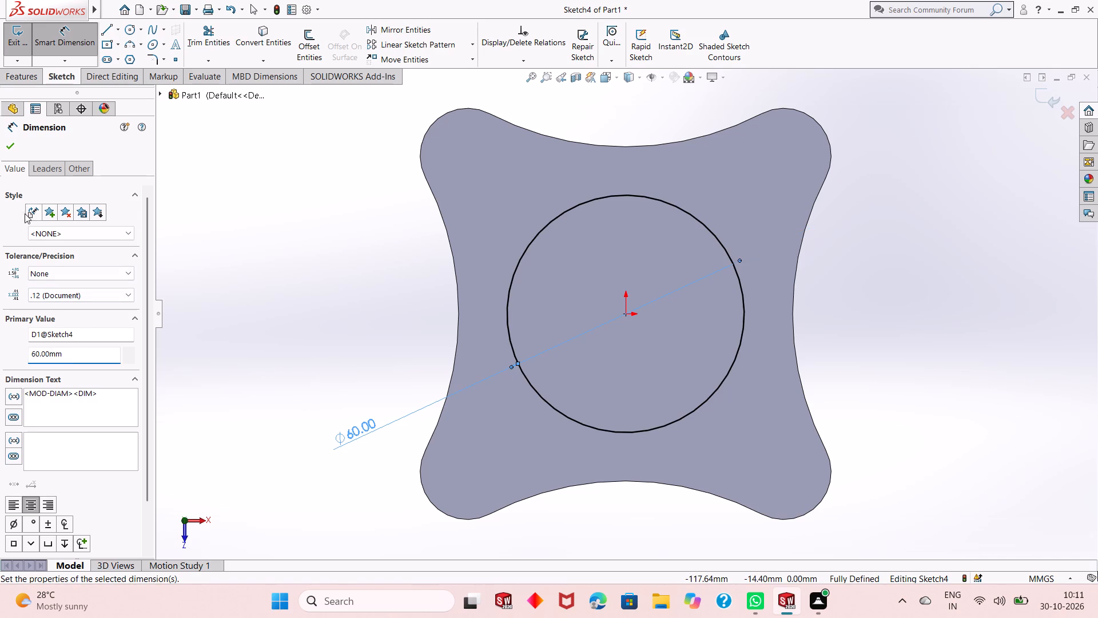
pyautogui.click(14, 149)
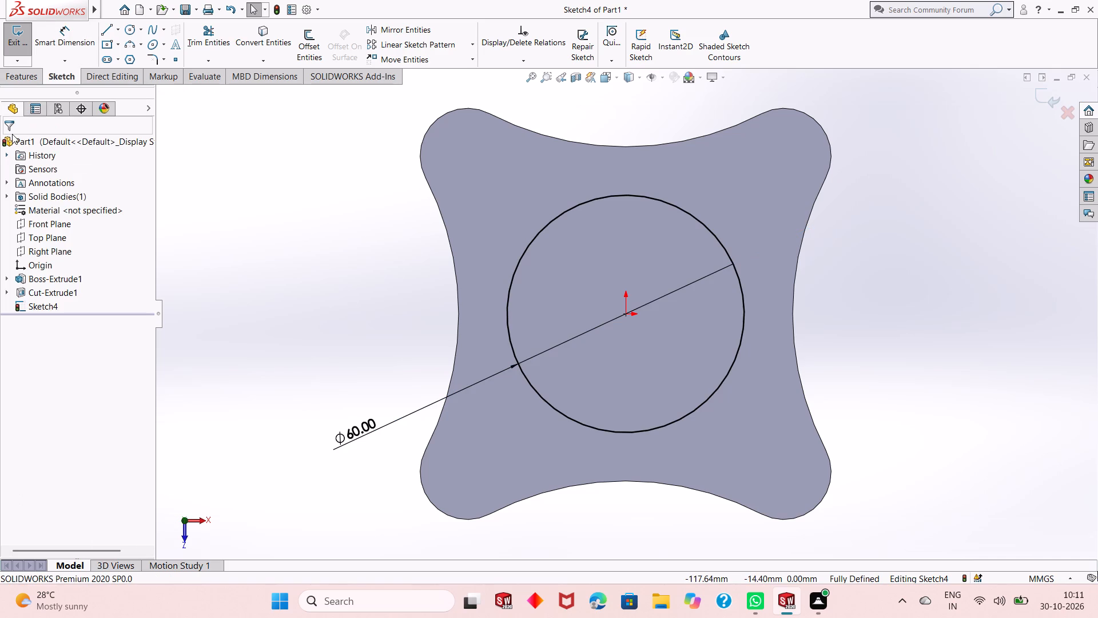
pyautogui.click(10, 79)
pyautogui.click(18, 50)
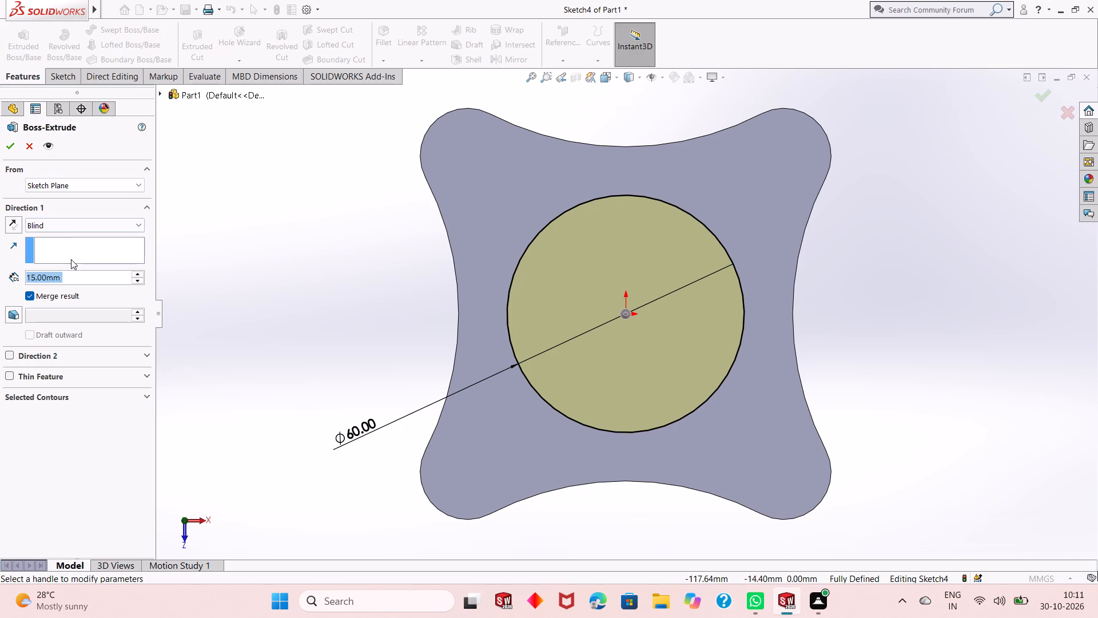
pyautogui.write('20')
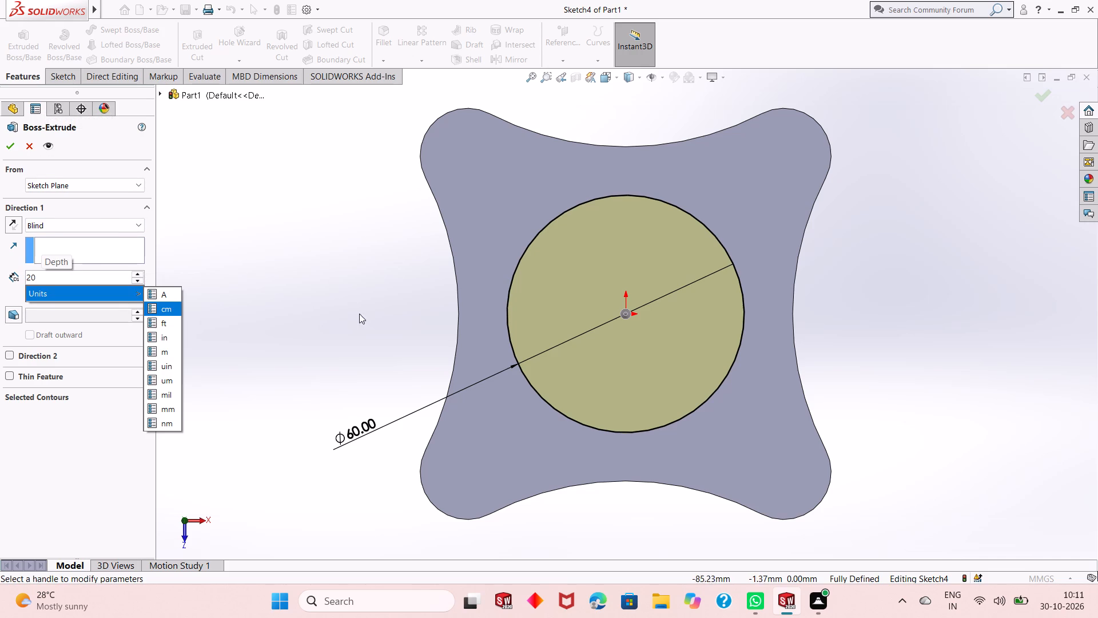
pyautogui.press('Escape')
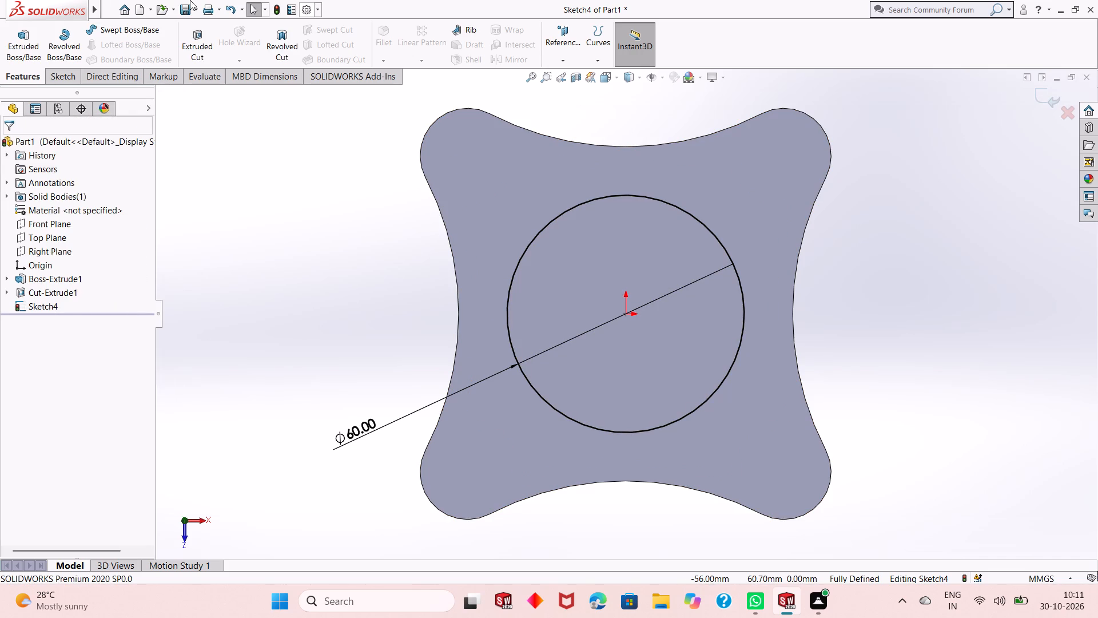
# Set up a boss extrude of the 60 mm circle with a blind depth of 20 mm and merged result.
pyautogui.click(0, 31)
pyautogui.click(19, 63)
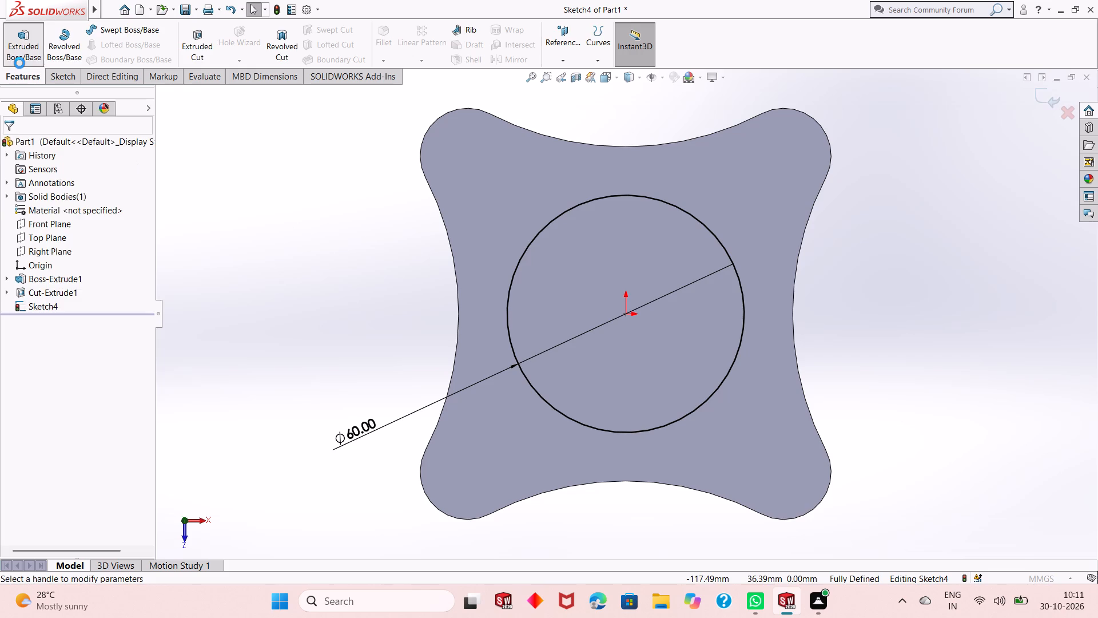
pyautogui.moveTo(595, 407); pyautogui.dragTo(628, 138, button='middle')
pyautogui.scroll(-1, 628, 163)
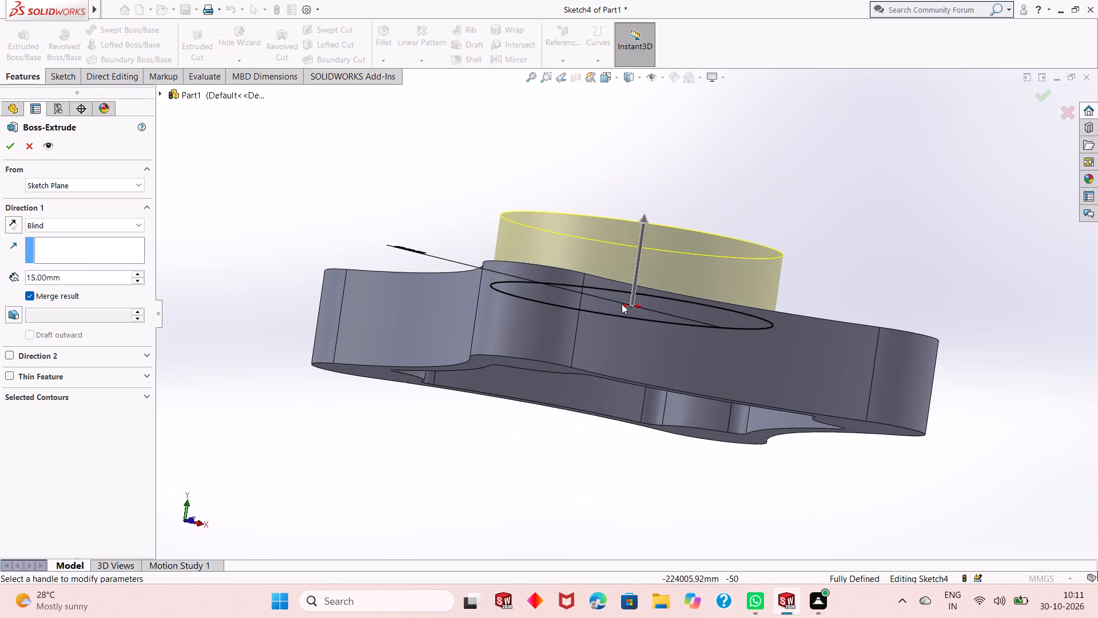
pyautogui.moveTo(622, 327); pyautogui.dragTo(620, 251, button='middle')
pyautogui.scroll(2, 599, 323)
pyautogui.moveTo(614, 317); pyautogui.dragTo(600, 349, button='middle')
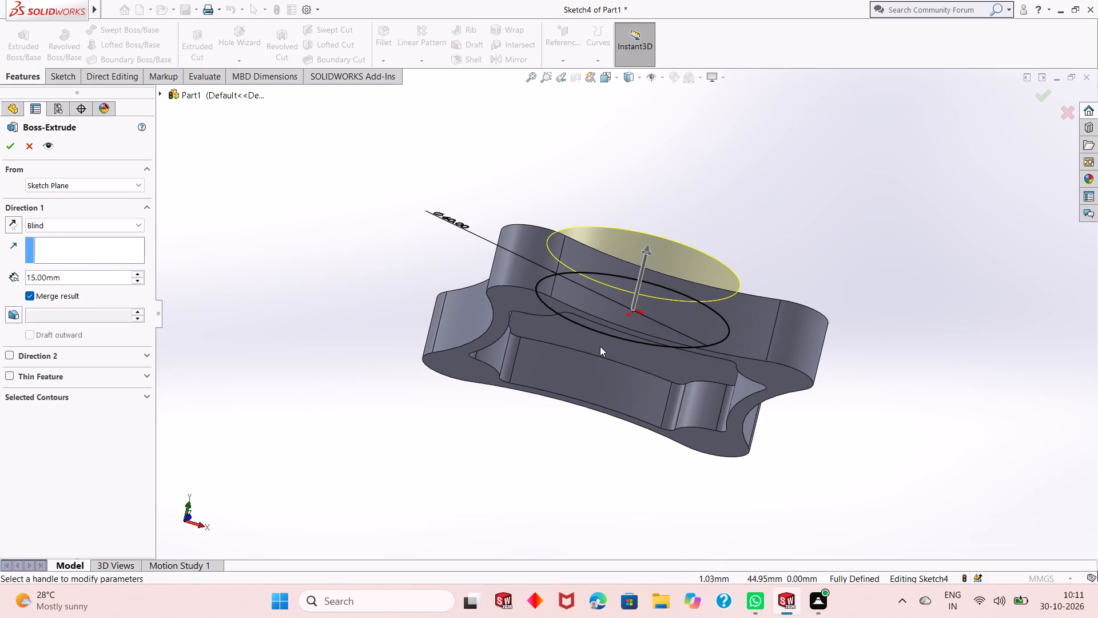
pyautogui.doubleClick(71, 275)
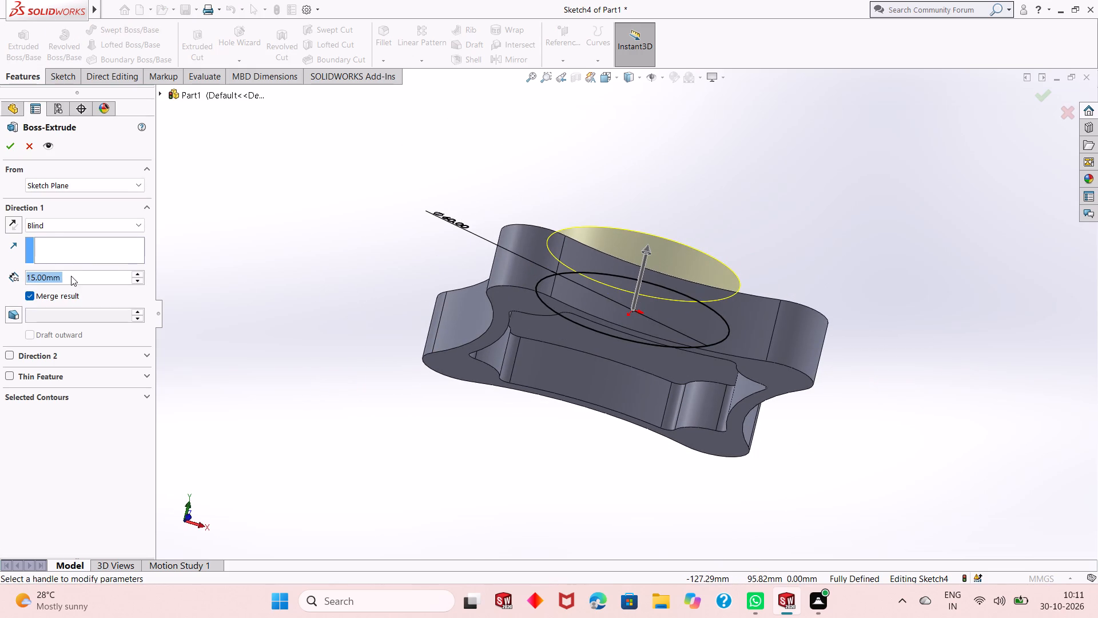
pyautogui.write('20')
pyautogui.press('Return')
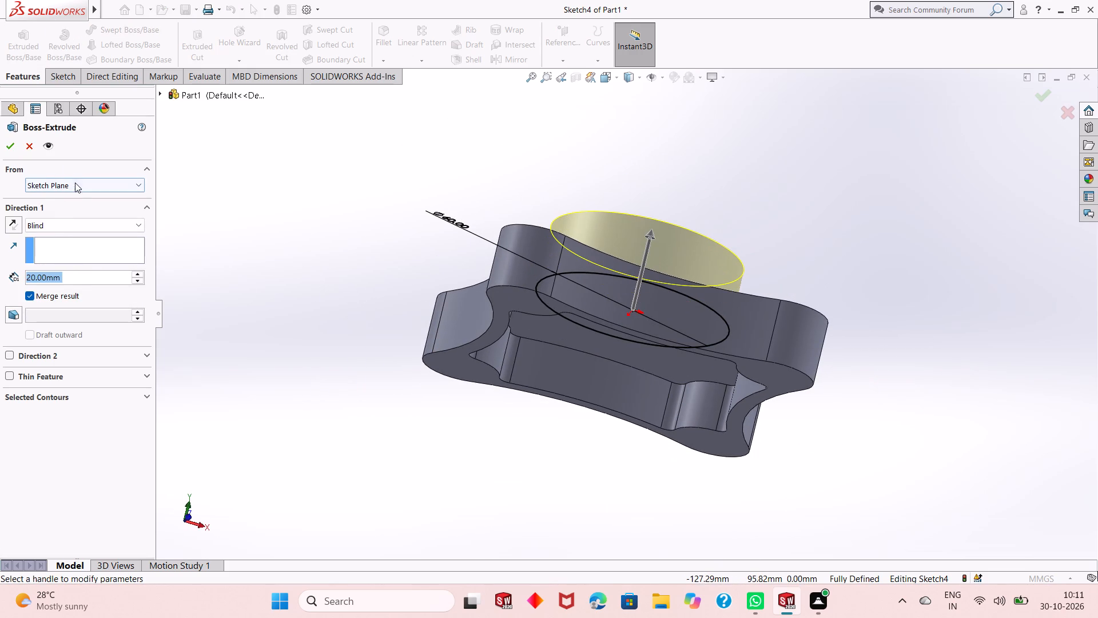
# Start the boss extrude from an offset of 20 mm, reversed toward the plate's pocketed bottom side.
pyautogui.click(75, 183)
pyautogui.click(80, 225)
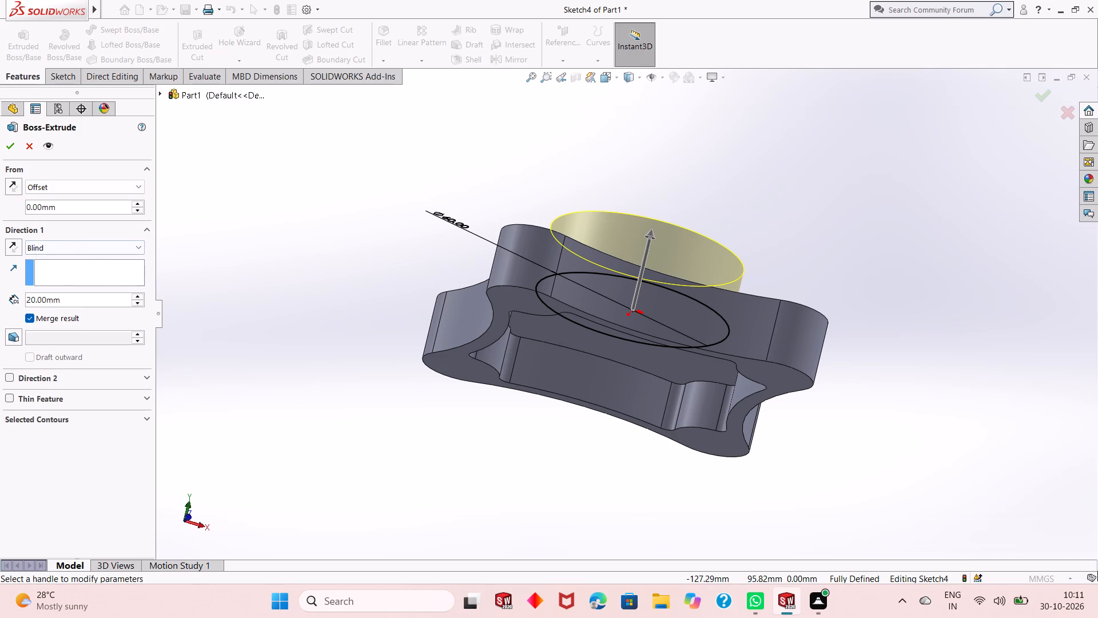
pyautogui.doubleClick(63, 205)
pyautogui.press('2')
pyautogui.press('0')
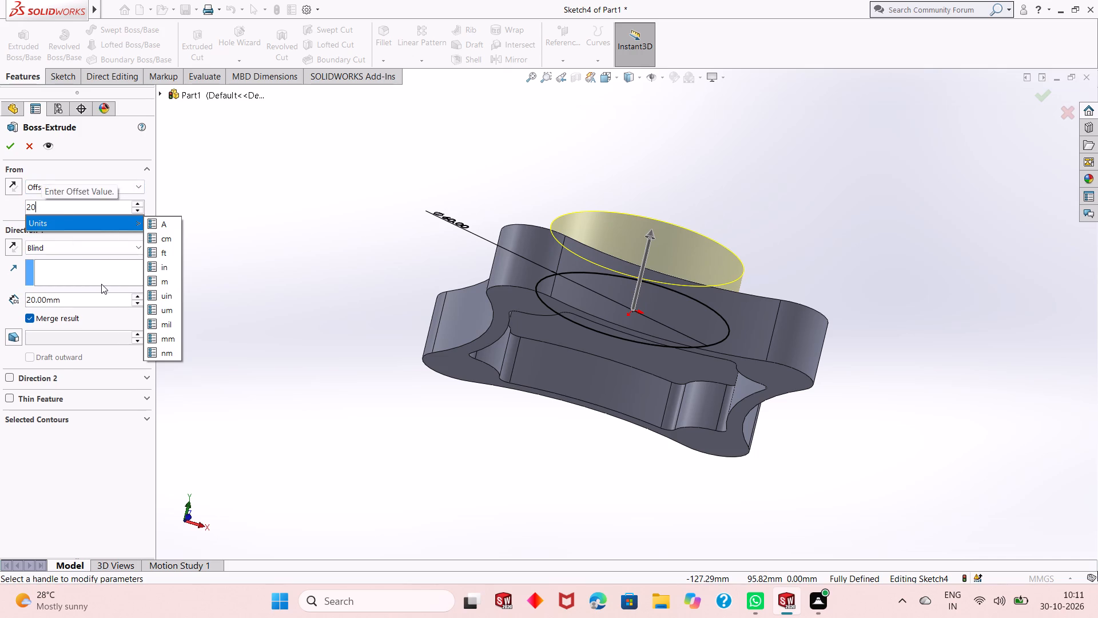
pyautogui.press('Return')
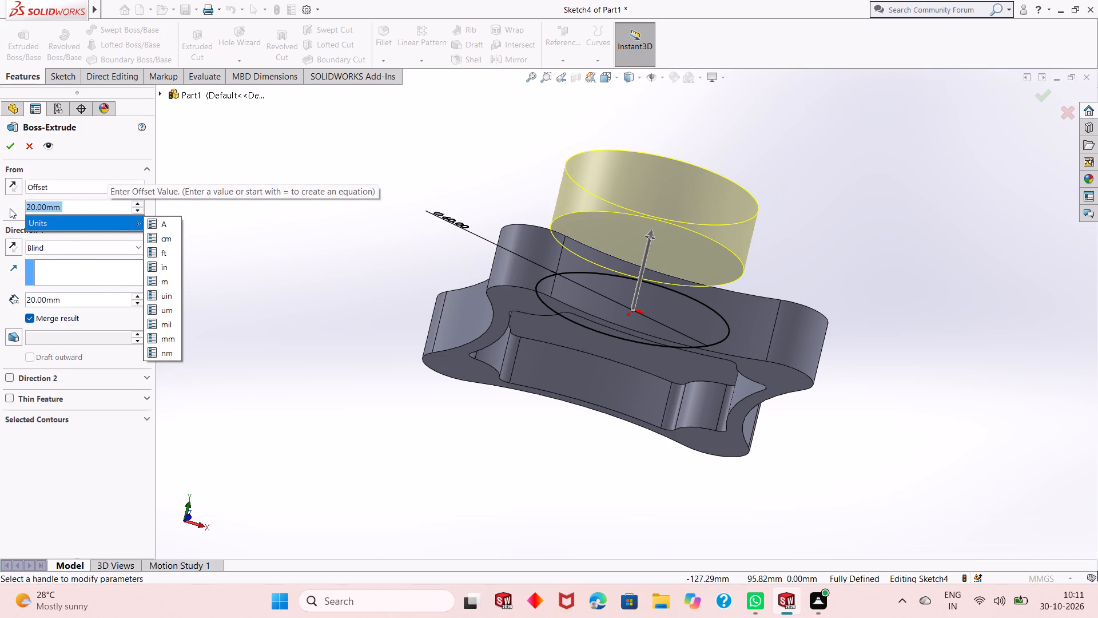
pyautogui.click(13, 189)
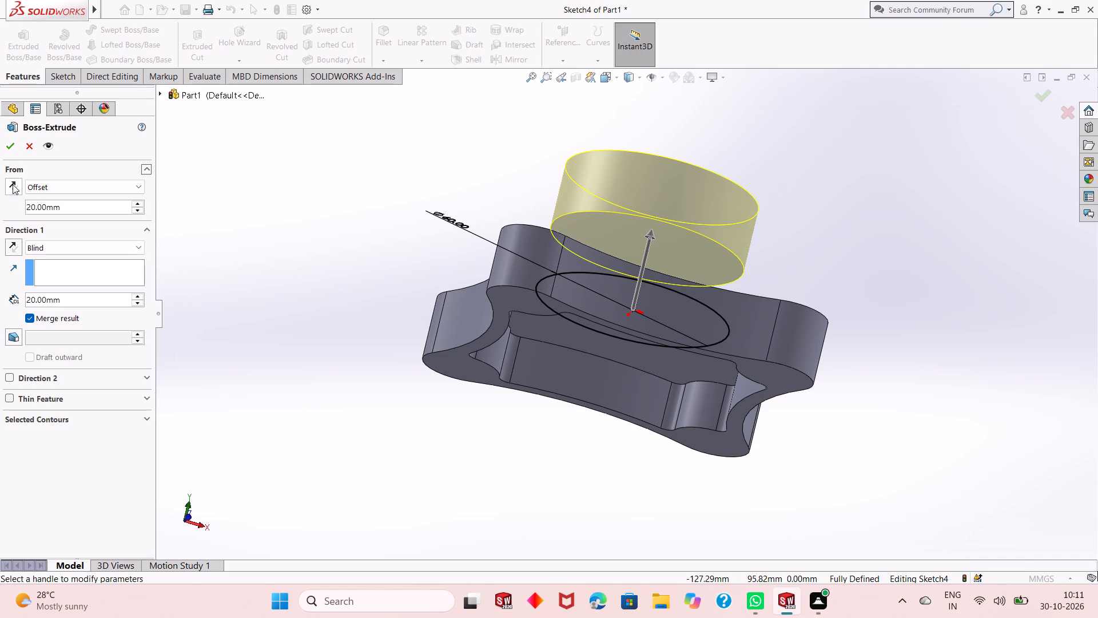
pyautogui.click(13, 179)
# Set the boss extrude's blind depth to 60 mm and complete the feature.
pyautogui.moveTo(279, 324); pyautogui.dragTo(284, 331, button='middle')
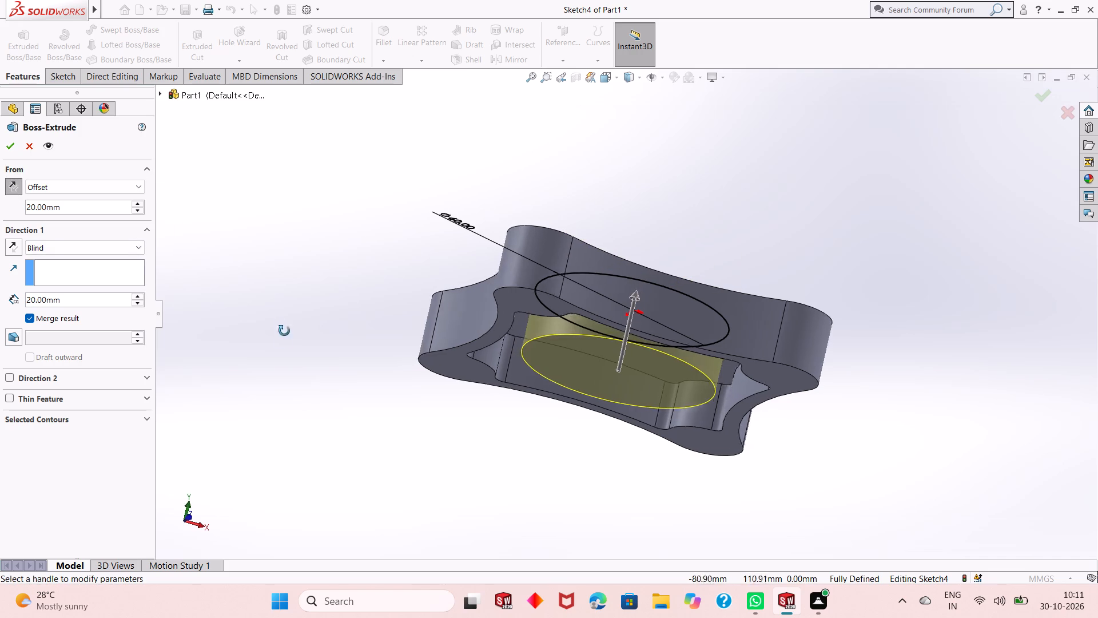
pyautogui.moveTo(284, 331); pyautogui.dragTo(275, 420, button='middle')
pyautogui.doubleClick(83, 296)
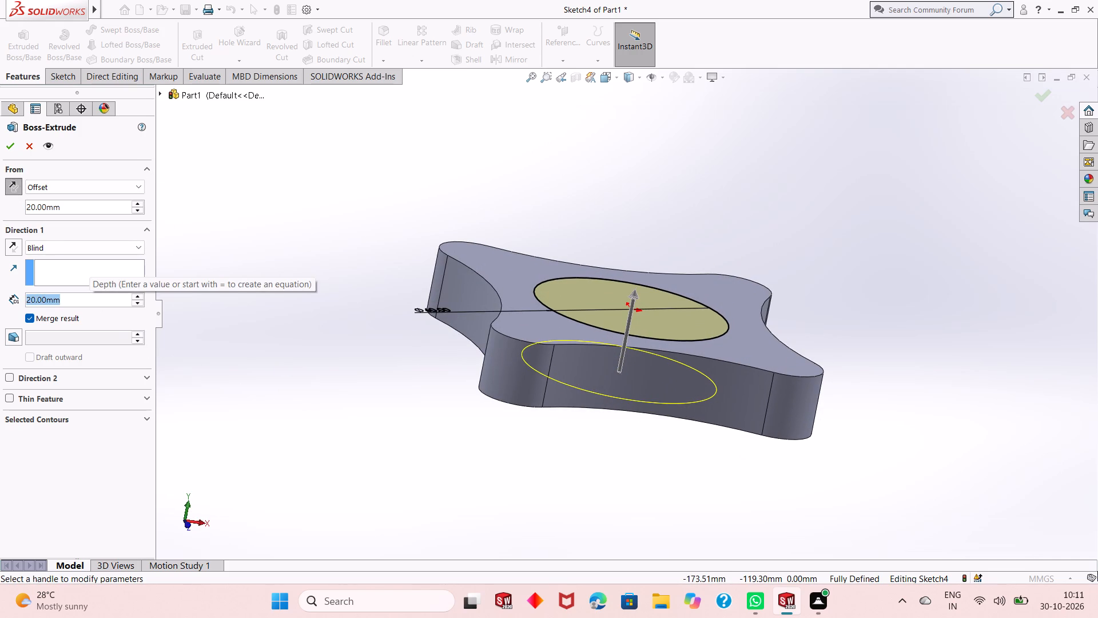
pyautogui.write('60')
pyautogui.press('Return')
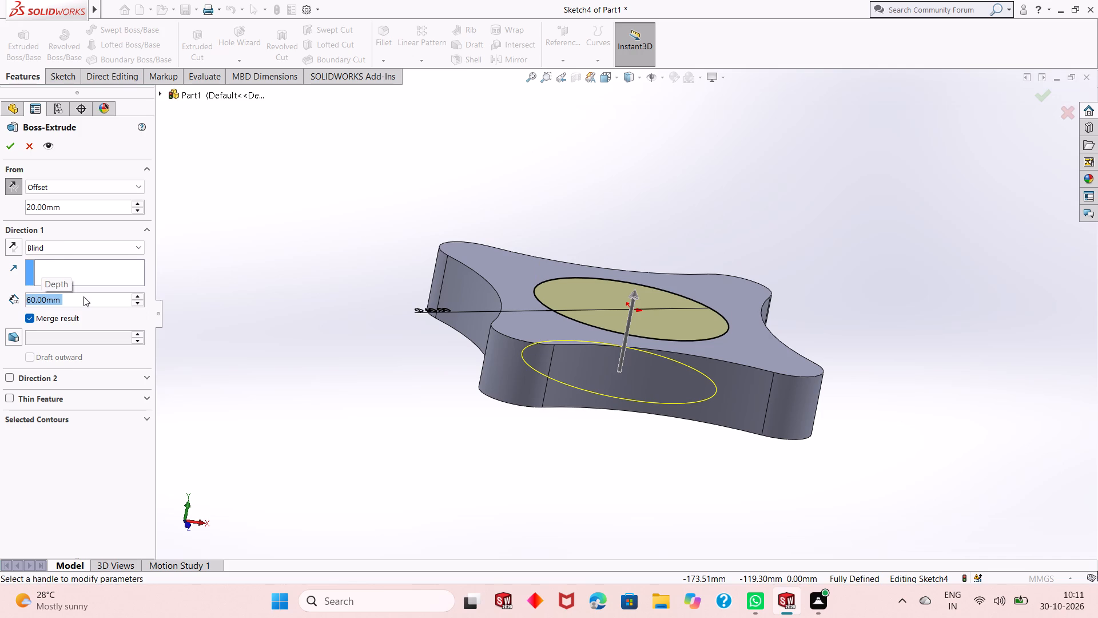
pyautogui.click(13, 154)
pyautogui.click(401, 329)
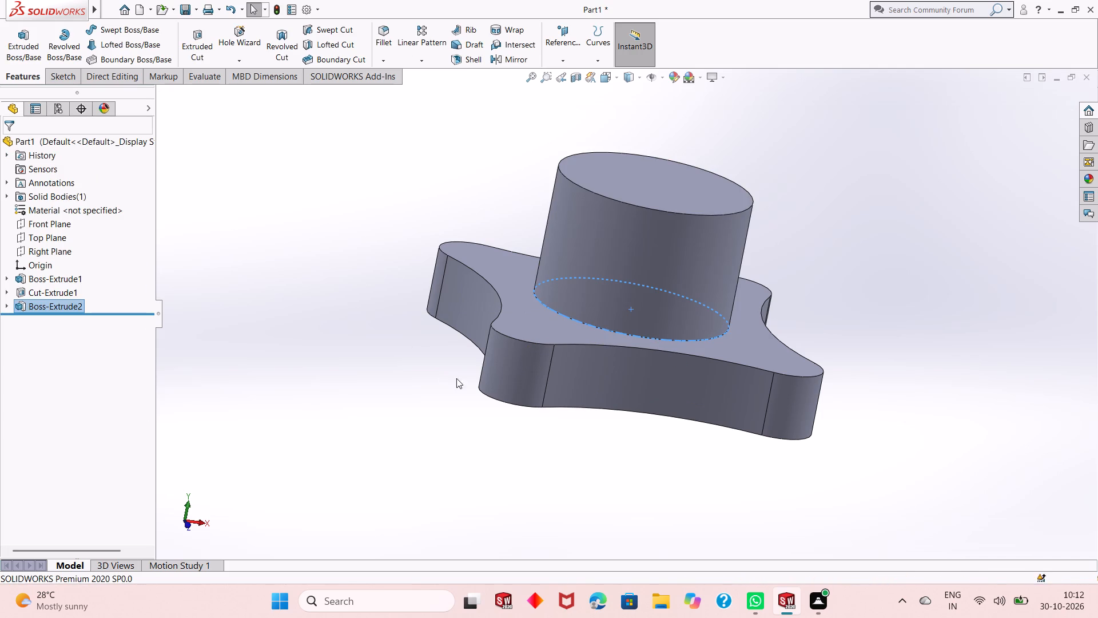
# Start a sketch on the boss's top face and draw a circle of about 18.6 mm radius centred on the origin.
pyautogui.moveTo(507, 405); pyautogui.dragTo(547, 356, button='middle')
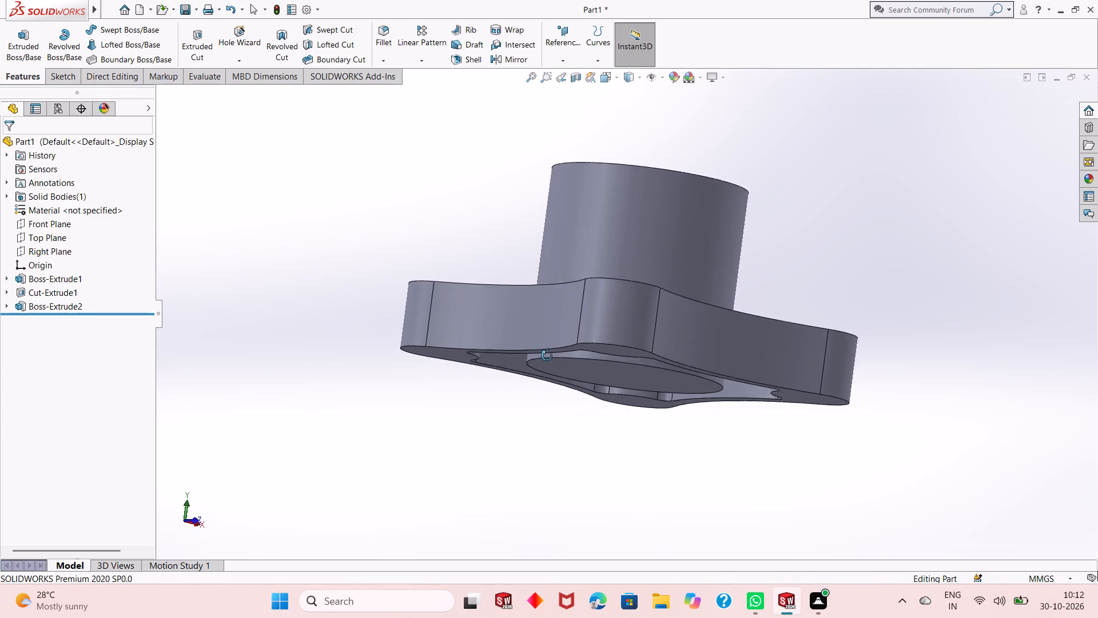
pyautogui.moveTo(547, 356); pyautogui.dragTo(548, 415, button='middle')
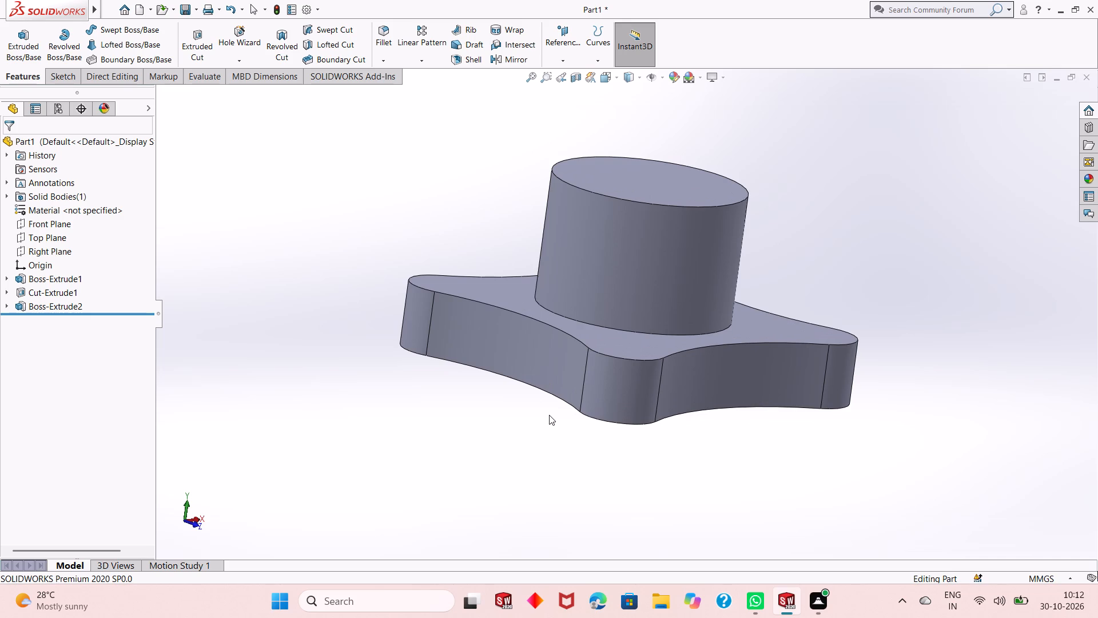
pyautogui.scroll(1, 550, 411)
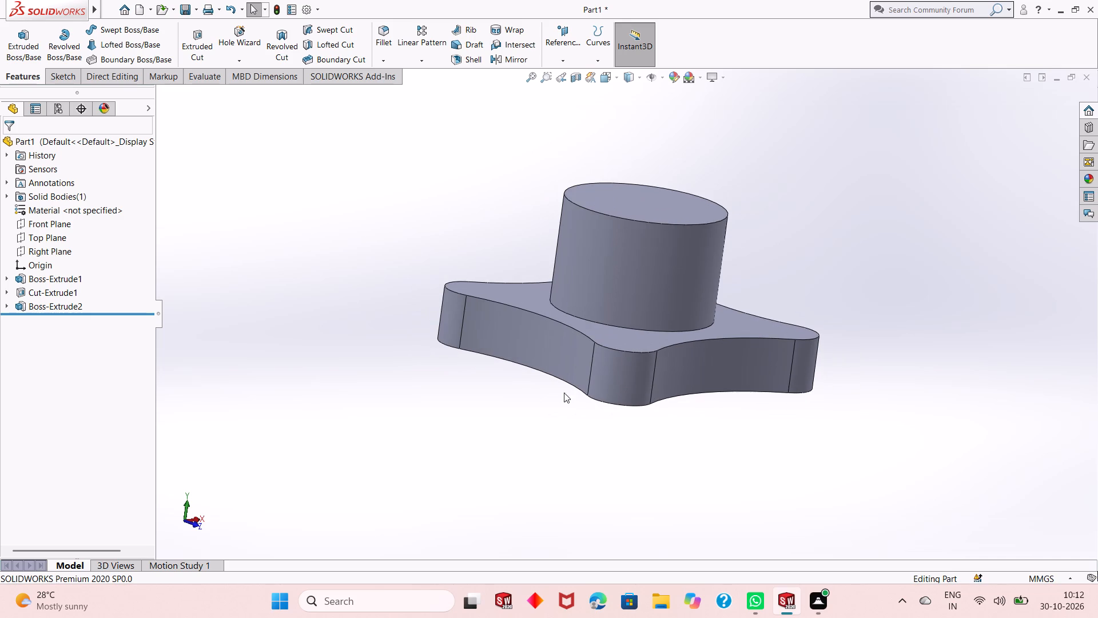
pyautogui.click(618, 205)
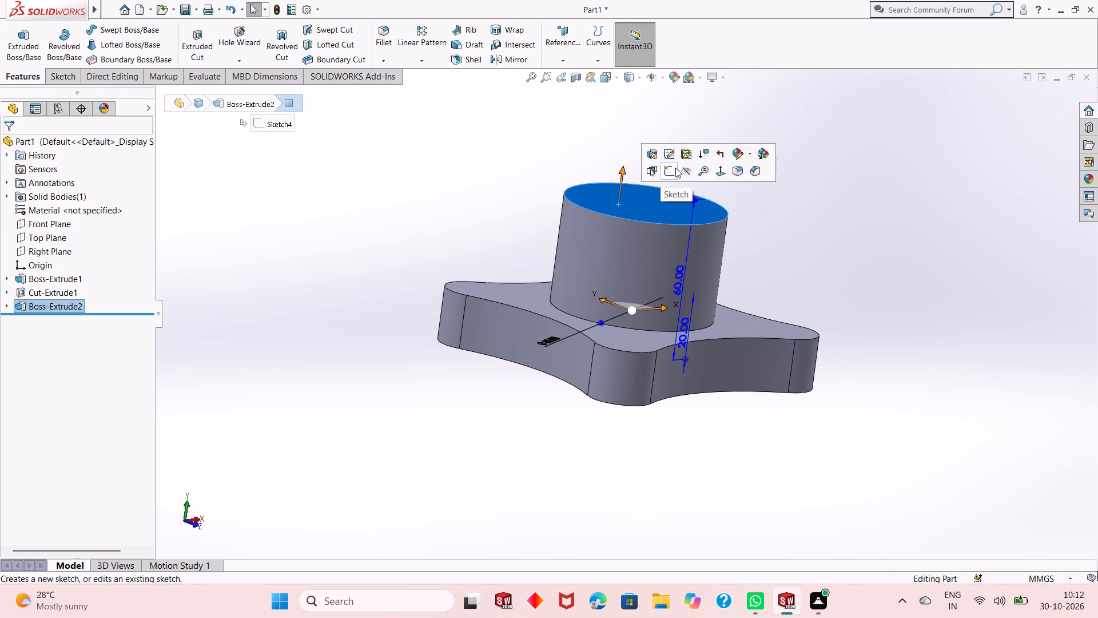
pyautogui.click(675, 168)
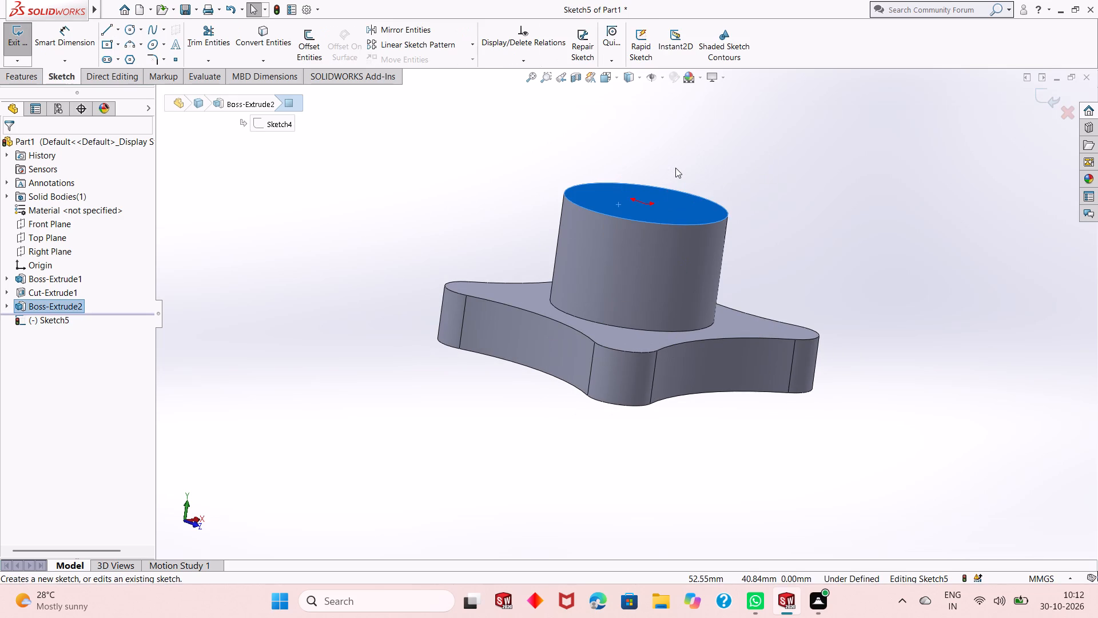
pyautogui.hotkey('ctrl', '8')
pyautogui.click(828, 274)
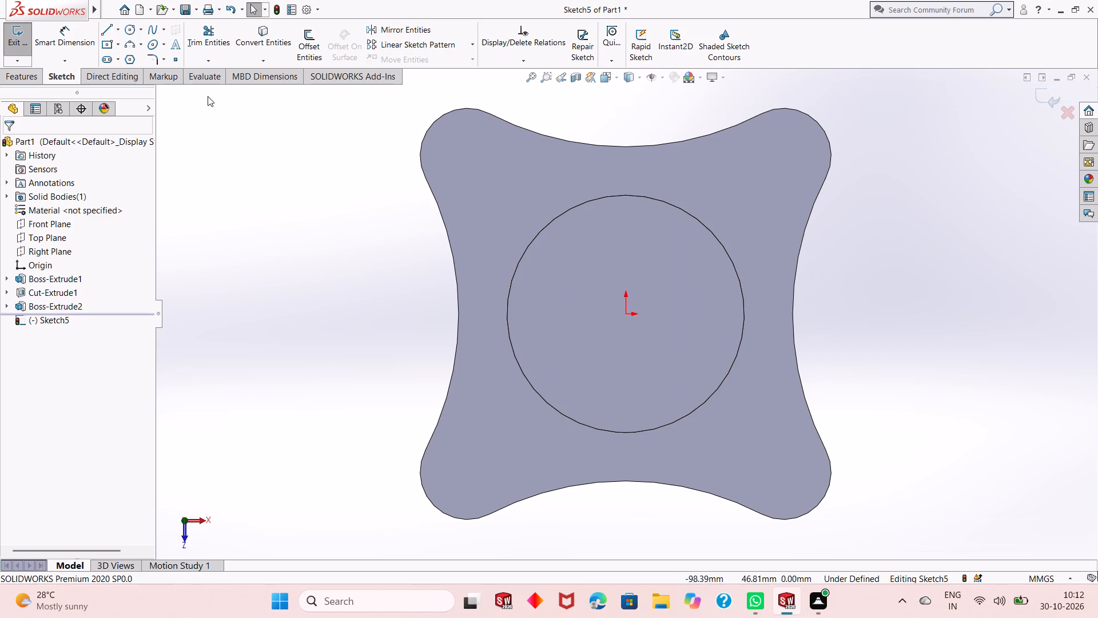
pyautogui.click(131, 29)
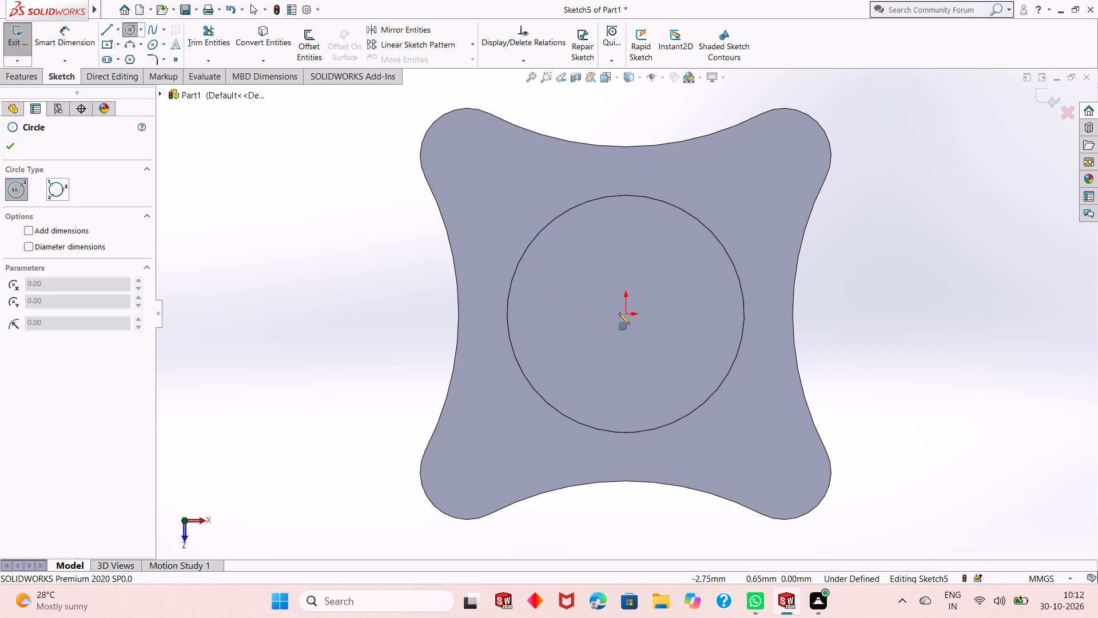
pyautogui.click(625, 315)
pyautogui.click(618, 387)
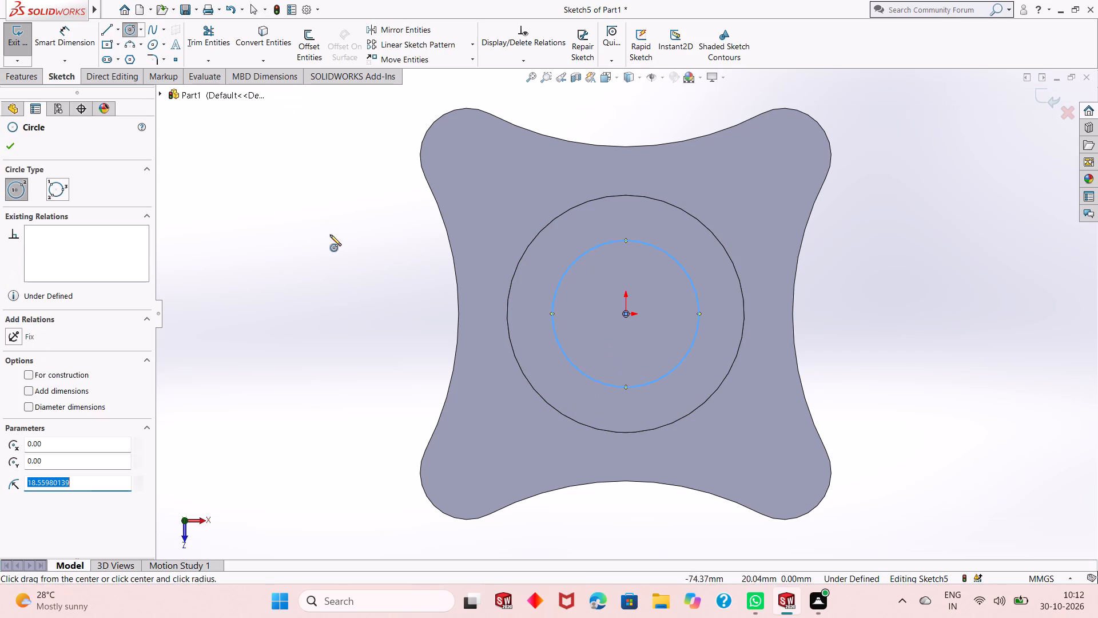
pyautogui.rightClick(319, 235)
pyautogui.click(334, 243)
# Dimension the new circle's diameter as 50 mm.
pyautogui.click(50, 35)
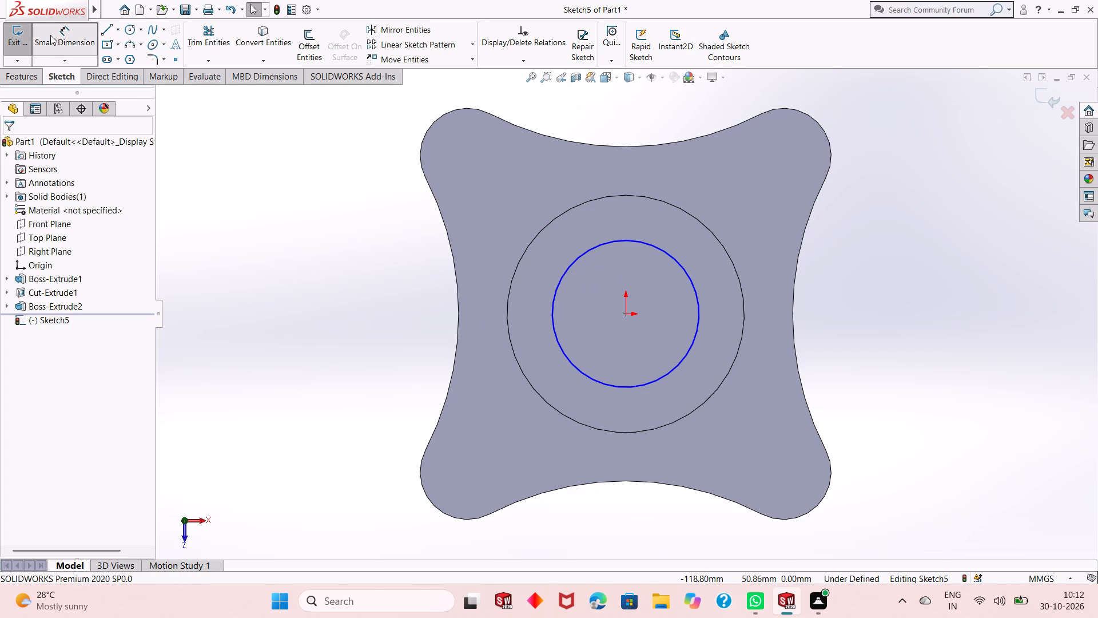
pyautogui.click(551, 326)
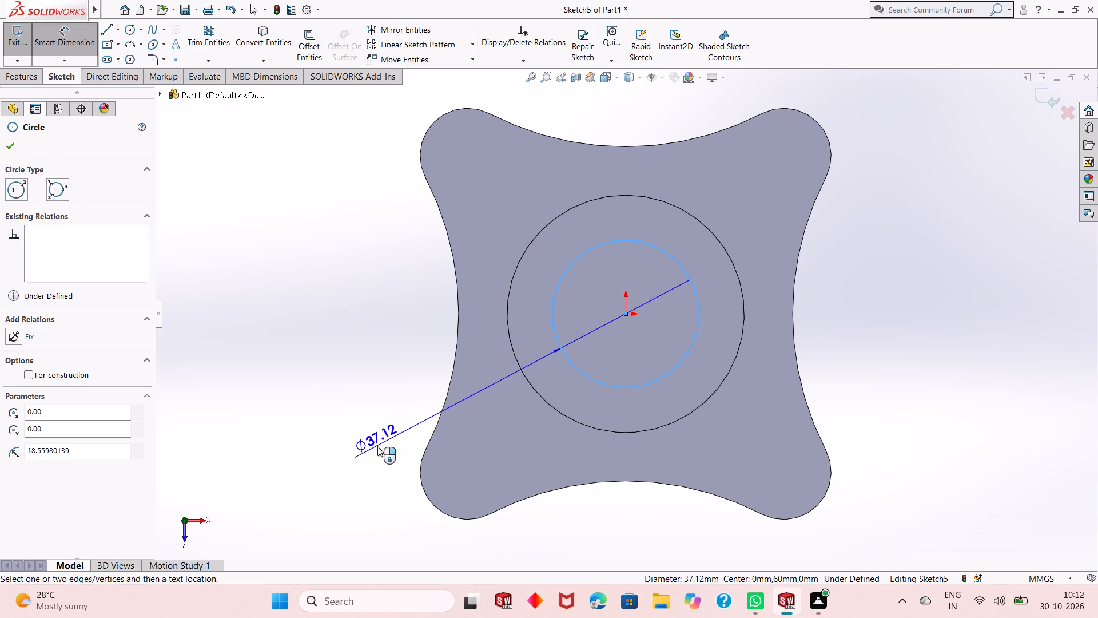
pyautogui.click(377, 446)
pyautogui.write('50')
pyautogui.press('Return')
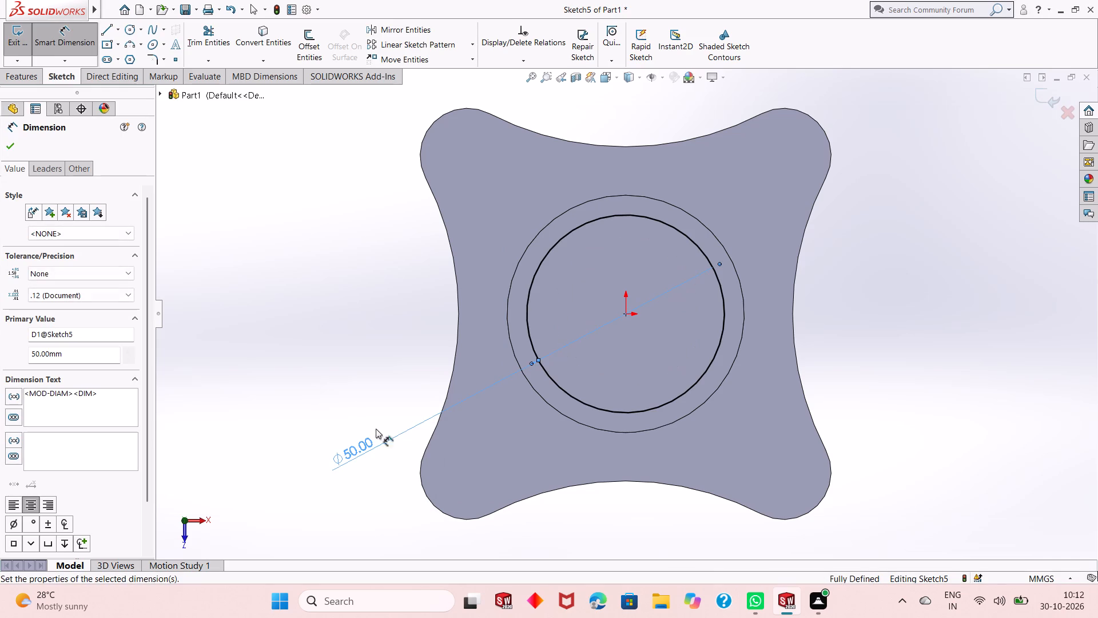
pyautogui.rightClick(322, 284)
pyautogui.click(349, 324)
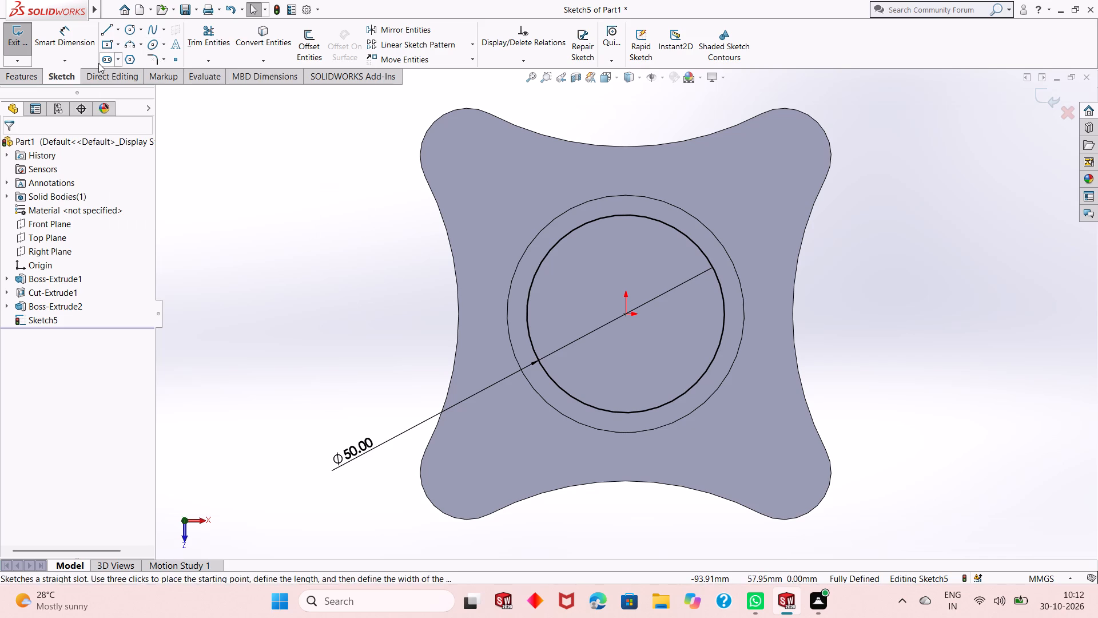
# Cut-extrude the 50 mm circle through the boss with a blind depth of 60 mm.
pyautogui.click(30, 81)
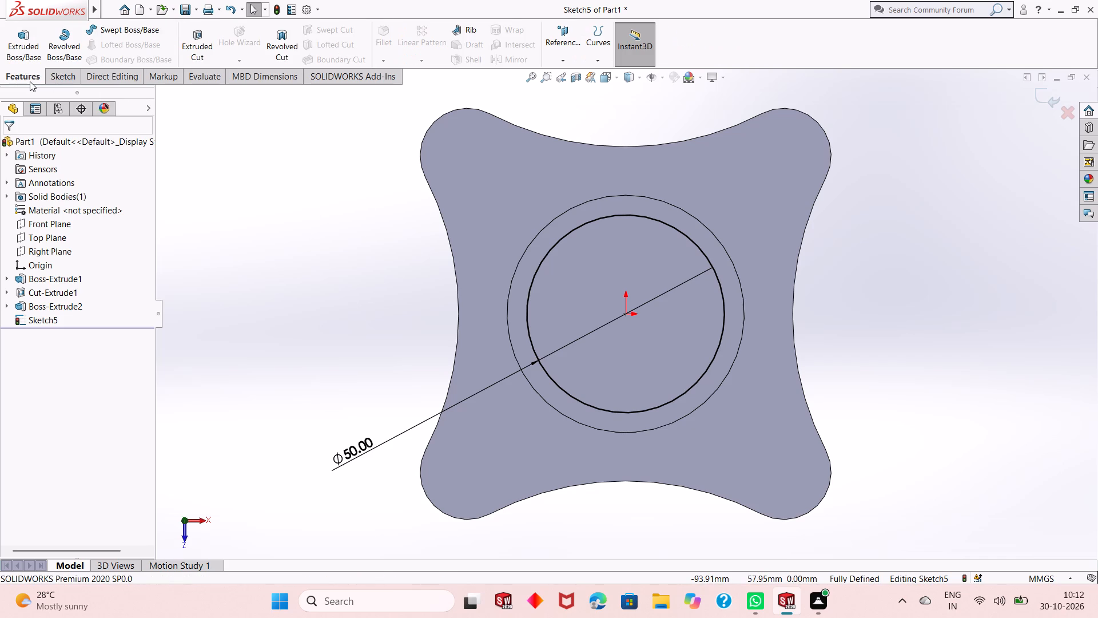
pyautogui.click(190, 48)
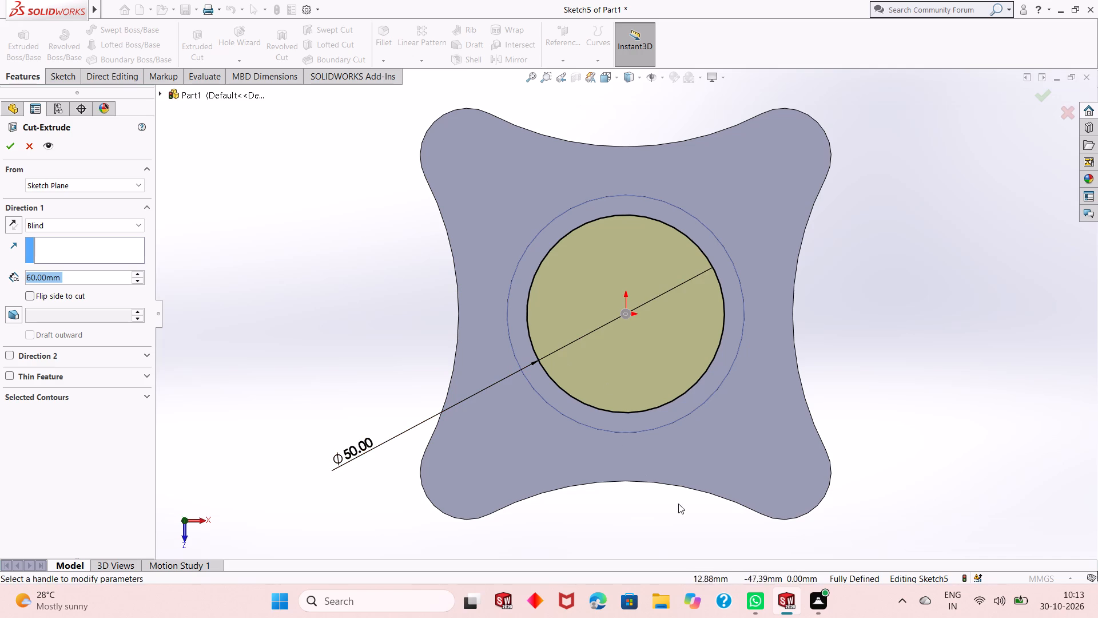
pyautogui.moveTo(626, 442); pyautogui.dragTo(627, 267, button='middle')
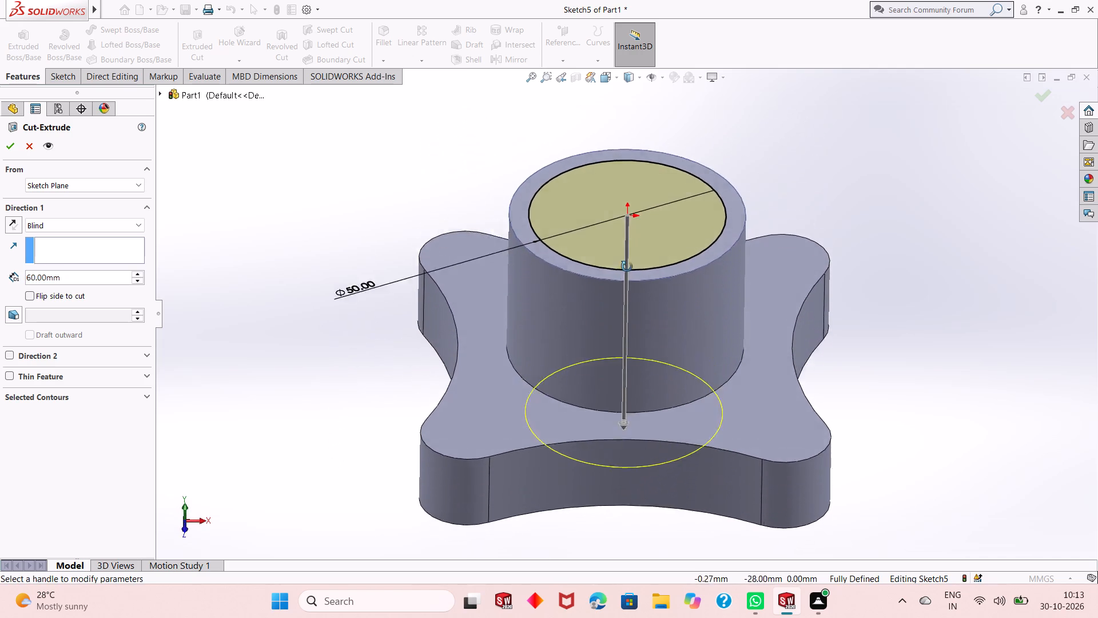
pyautogui.moveTo(627, 267); pyautogui.dragTo(629, 142, button='middle')
pyautogui.moveTo(621, 252); pyautogui.dragTo(626, 303, button='middle')
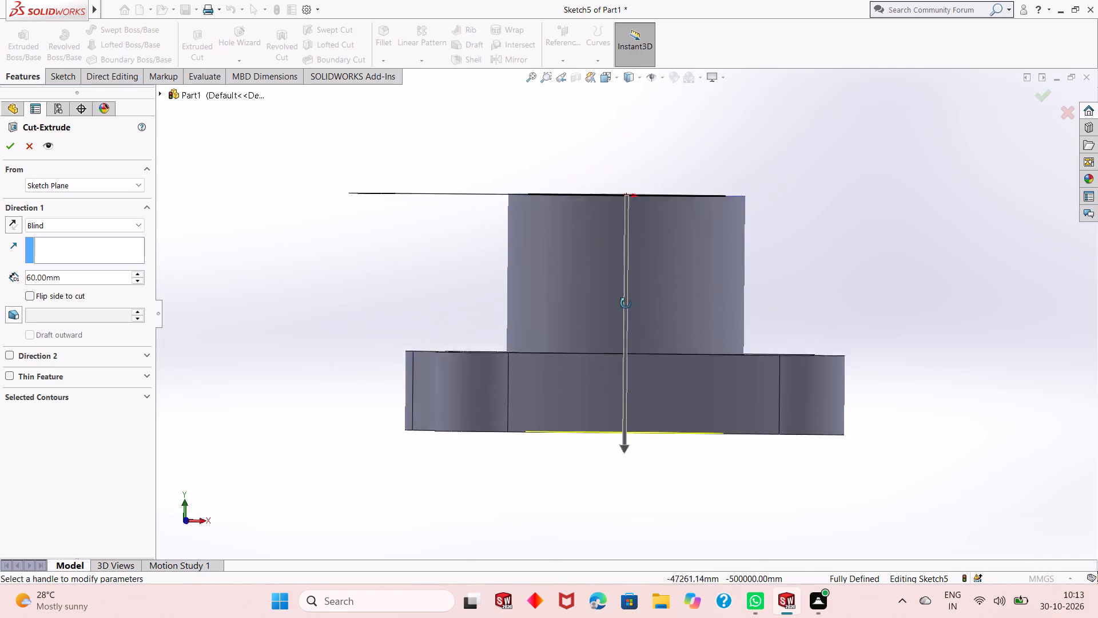
pyautogui.moveTo(626, 303); pyautogui.dragTo(626, 378, button='middle')
pyautogui.click(4, 142)
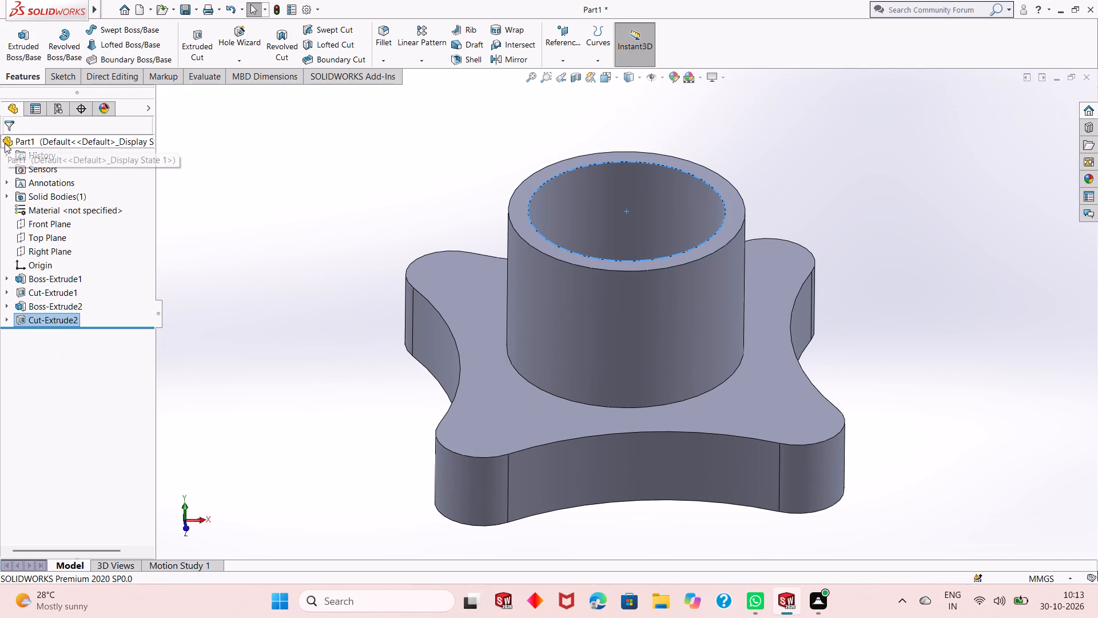
pyautogui.click(244, 284)
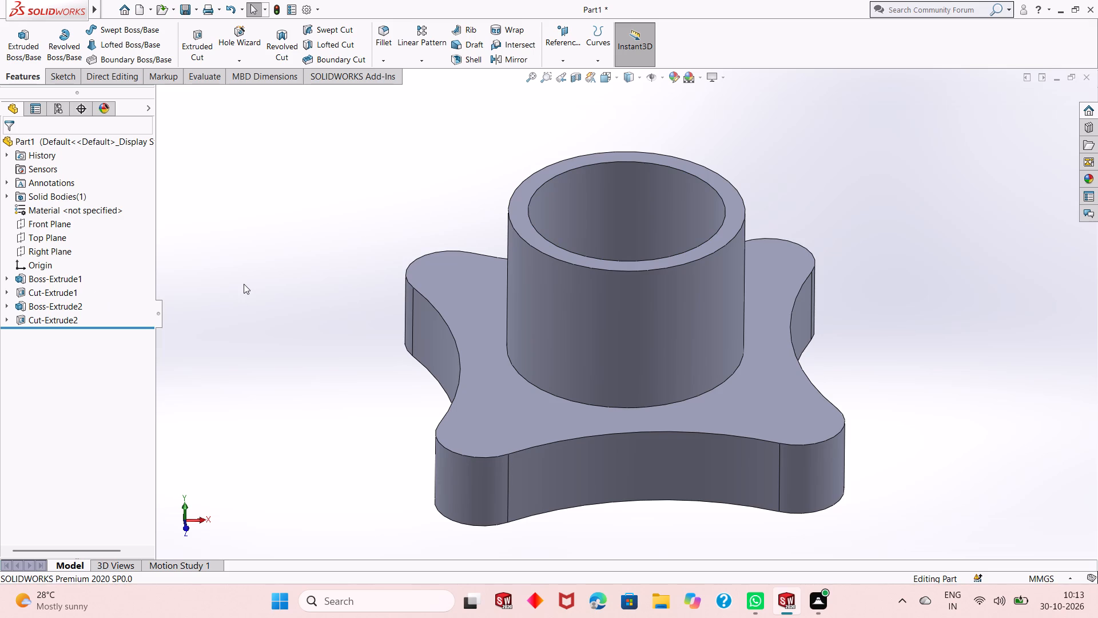
# Examine the bored boss and the bottom pocket from above, below and oblique angles.
pyautogui.scroll(1, 531, 402)
pyautogui.moveTo(618, 364); pyautogui.dragTo(616, 433, button='middle')
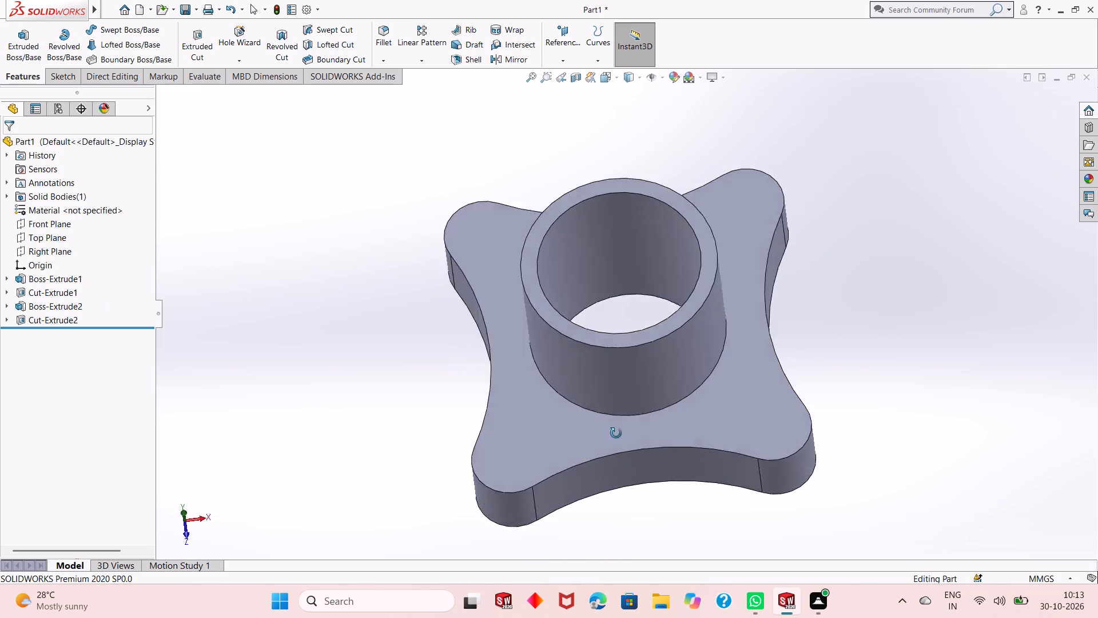
pyautogui.moveTo(616, 433); pyautogui.dragTo(619, 290, button='middle')
pyautogui.moveTo(649, 494); pyautogui.dragTo(642, 362, button='middle')
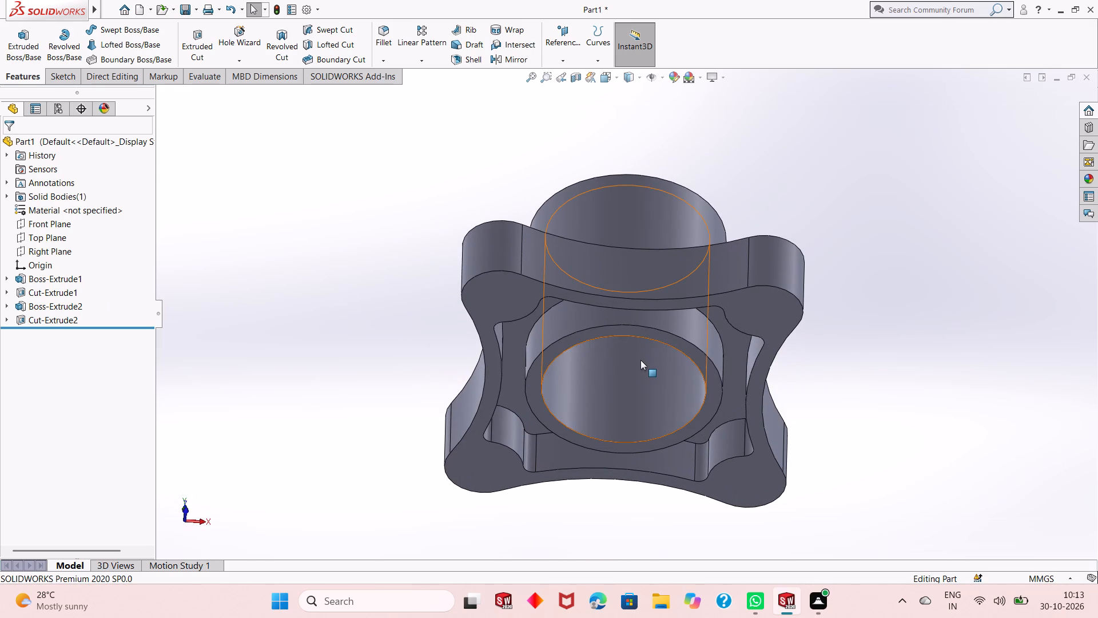
pyautogui.moveTo(604, 508); pyautogui.dragTo(610, 409, button='middle')
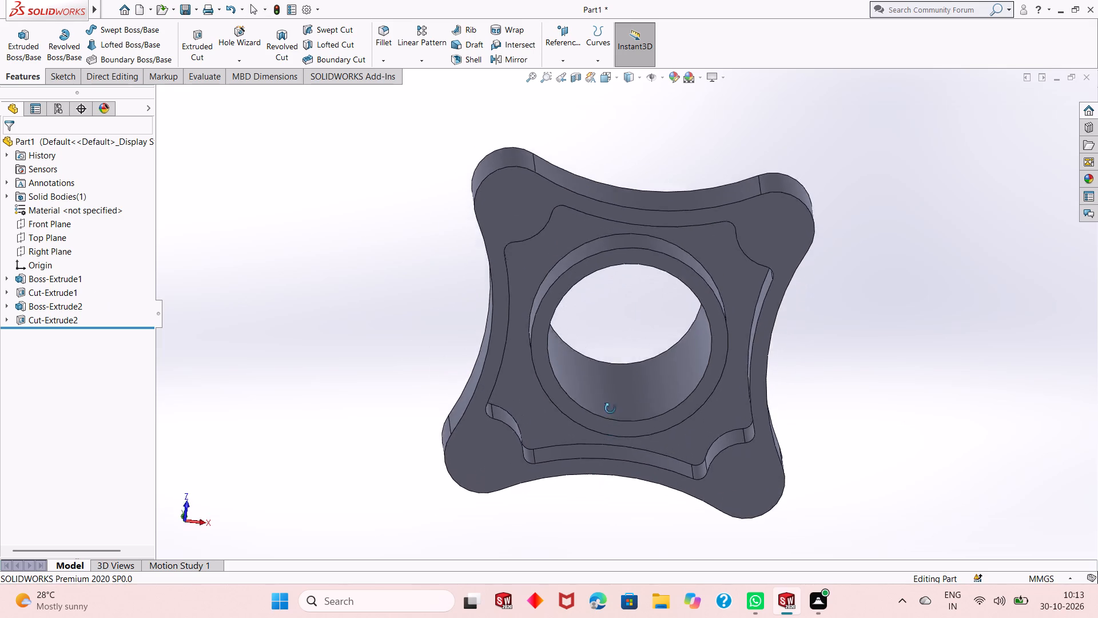
pyautogui.moveTo(610, 409); pyautogui.dragTo(607, 408, button='middle')
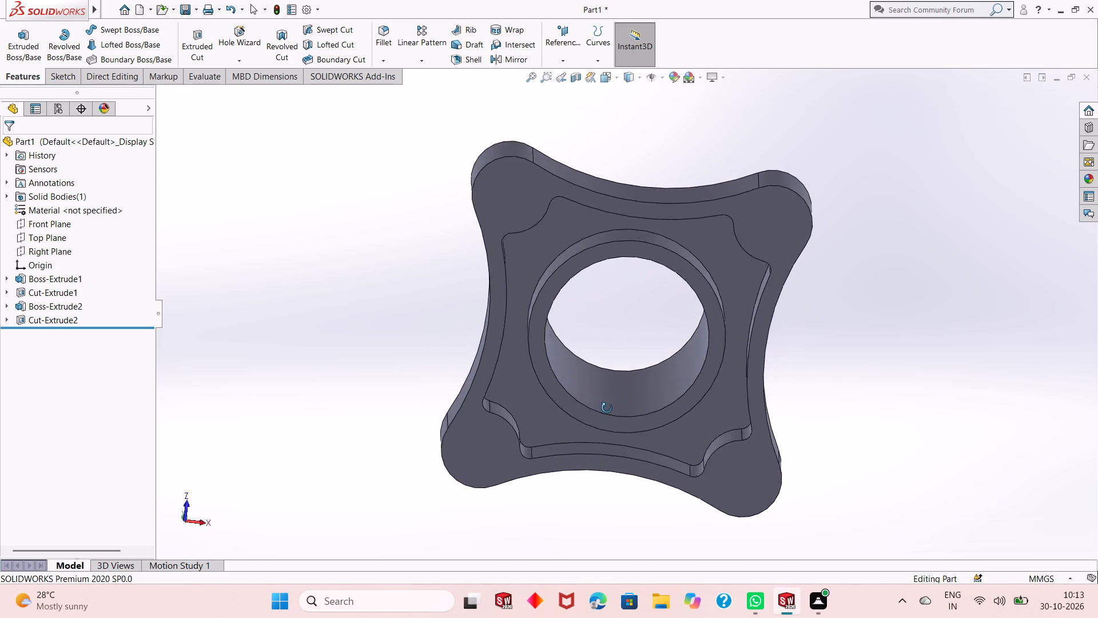
pyautogui.moveTo(607, 408); pyautogui.dragTo(589, 407, button='middle')
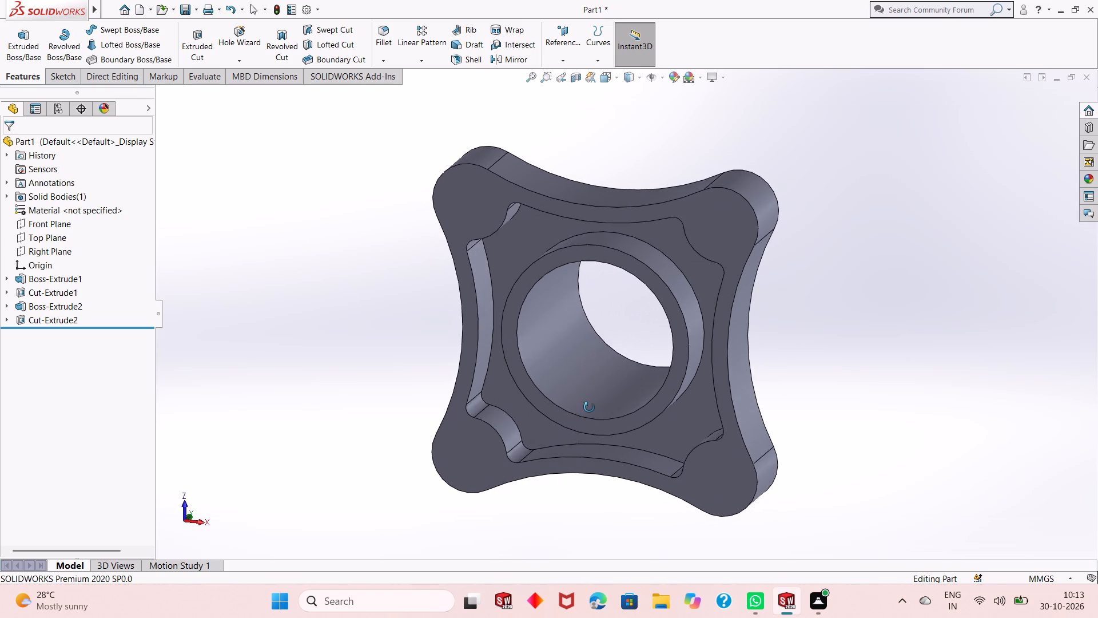
pyautogui.moveTo(589, 407); pyautogui.dragTo(570, 425, button='middle')
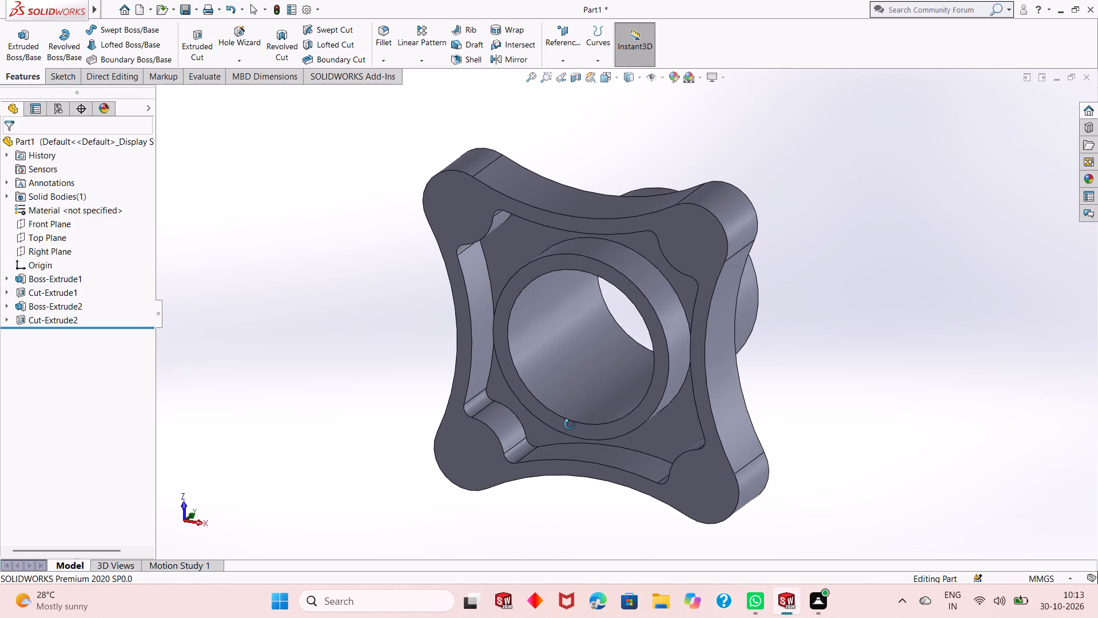
pyautogui.moveTo(570, 425); pyautogui.dragTo(557, 466, button='middle')
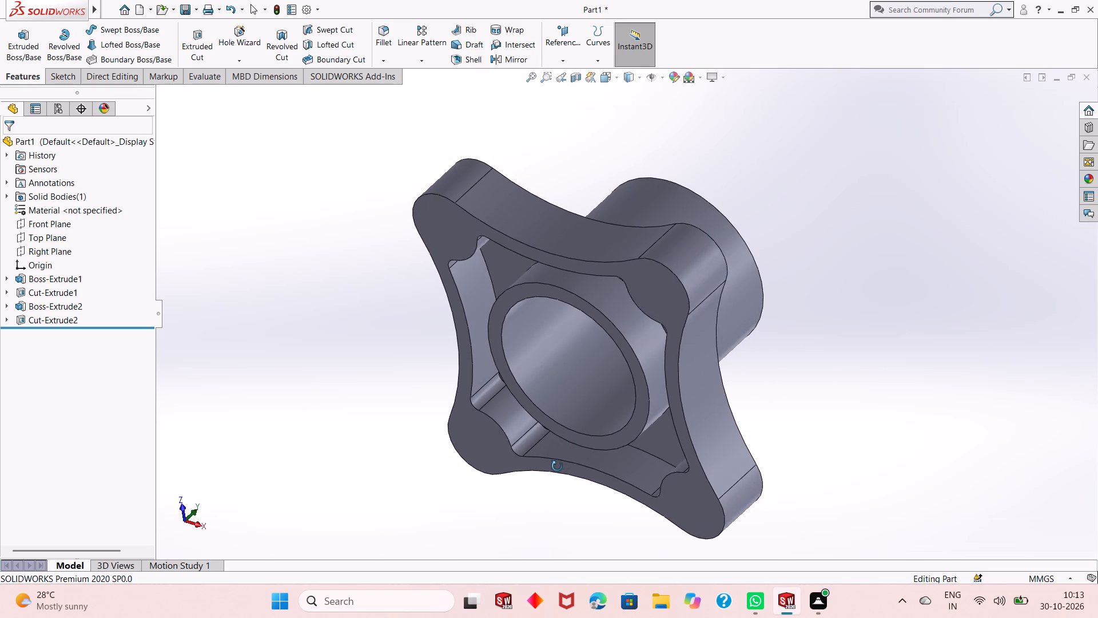
pyautogui.moveTo(557, 466); pyautogui.dragTo(554, 493, button='middle')
pyautogui.scroll(2, 556, 489)
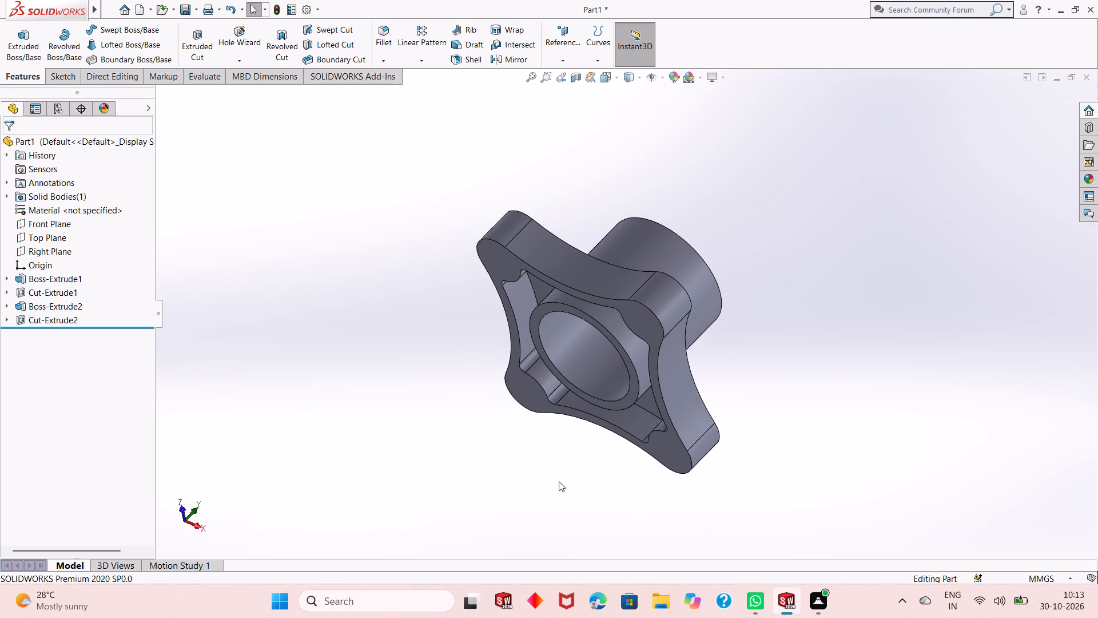
pyautogui.moveTo(559, 480); pyautogui.dragTo(570, 476, button='middle')
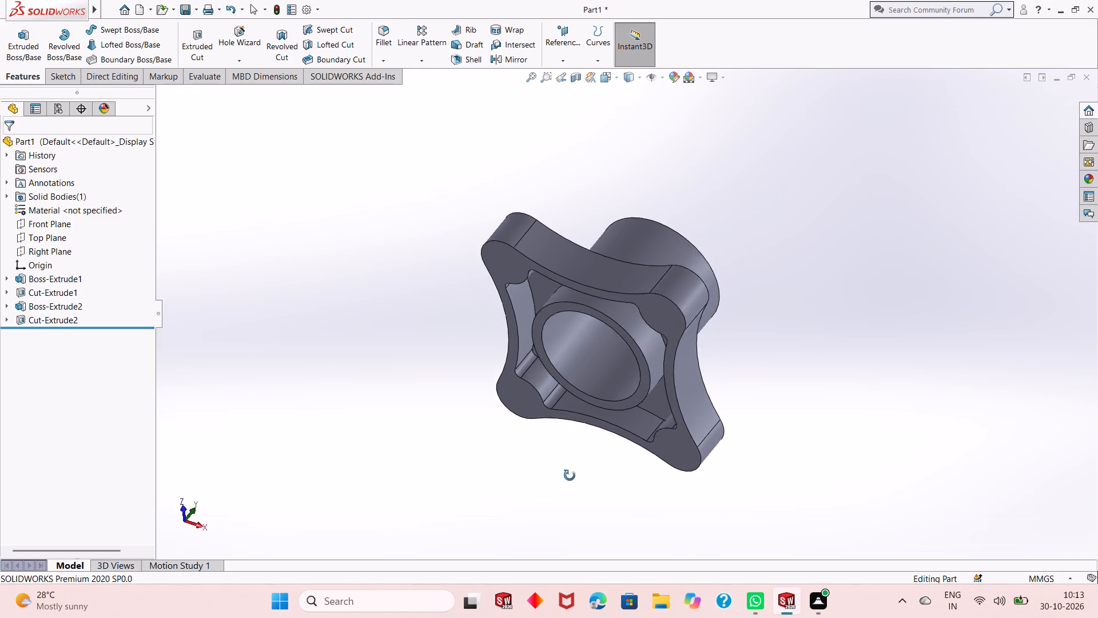
# Examine the bottom pocket, through bore and outer boss of the part from below and from the side.
pyautogui.moveTo(570, 476); pyautogui.dragTo(568, 502, button='middle')
pyautogui.scroll(1, 568, 502)
pyautogui.moveTo(584, 328); pyautogui.dragTo(579, 364, button='middle')
pyautogui.scroll(-3, 599, 281)
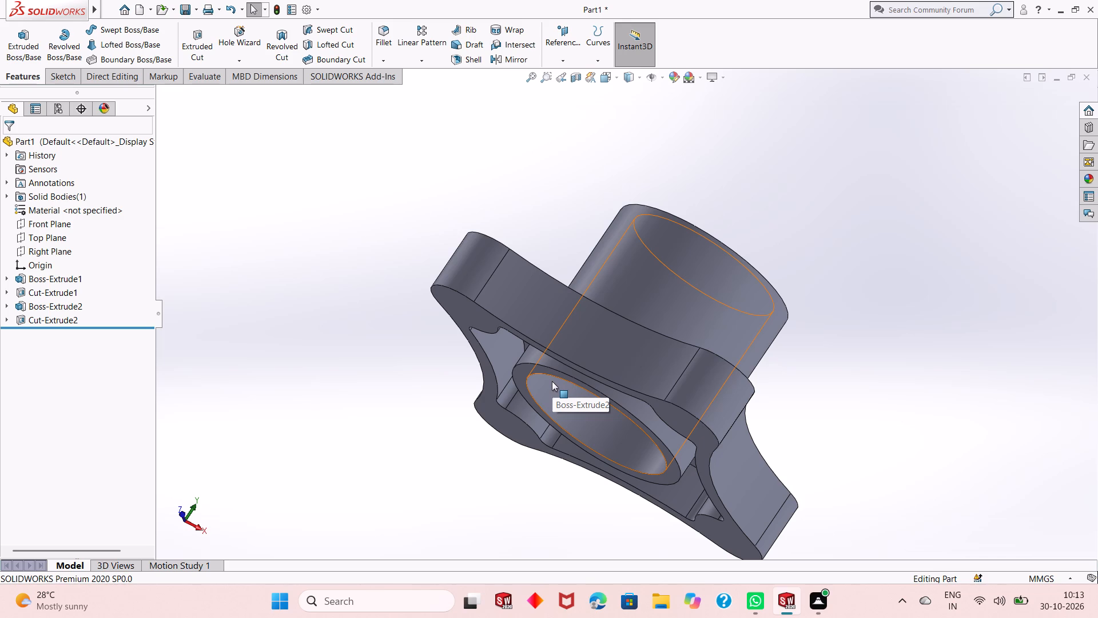
pyautogui.scroll(1, 552, 333)
pyautogui.moveTo(552, 333); pyautogui.dragTo(564, 335, button='middle')
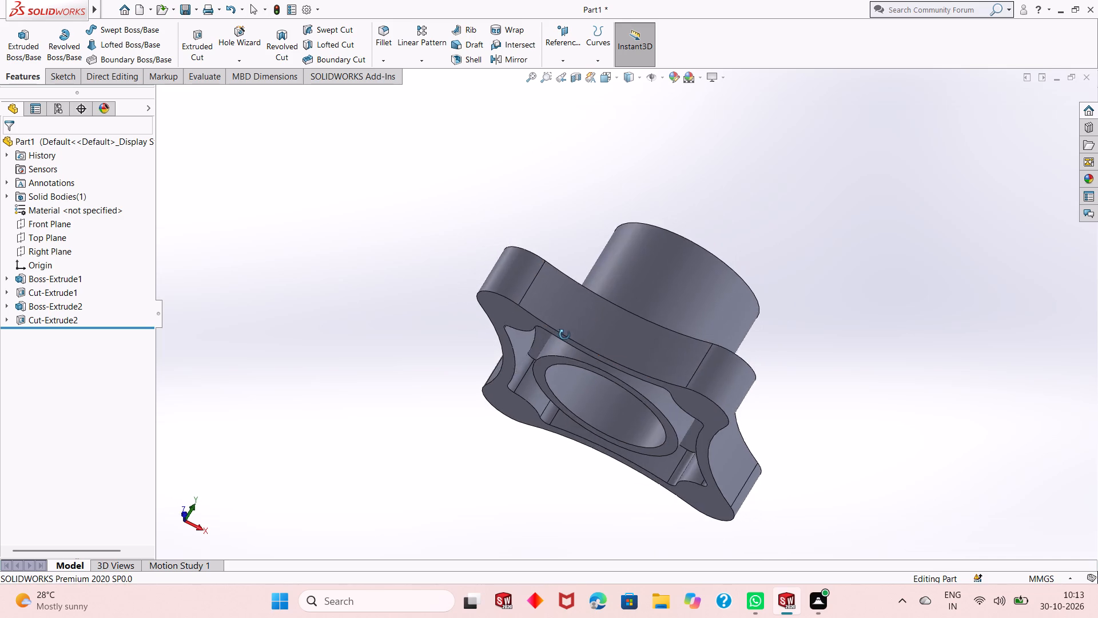
pyautogui.moveTo(564, 335); pyautogui.dragTo(671, 468, button='middle')
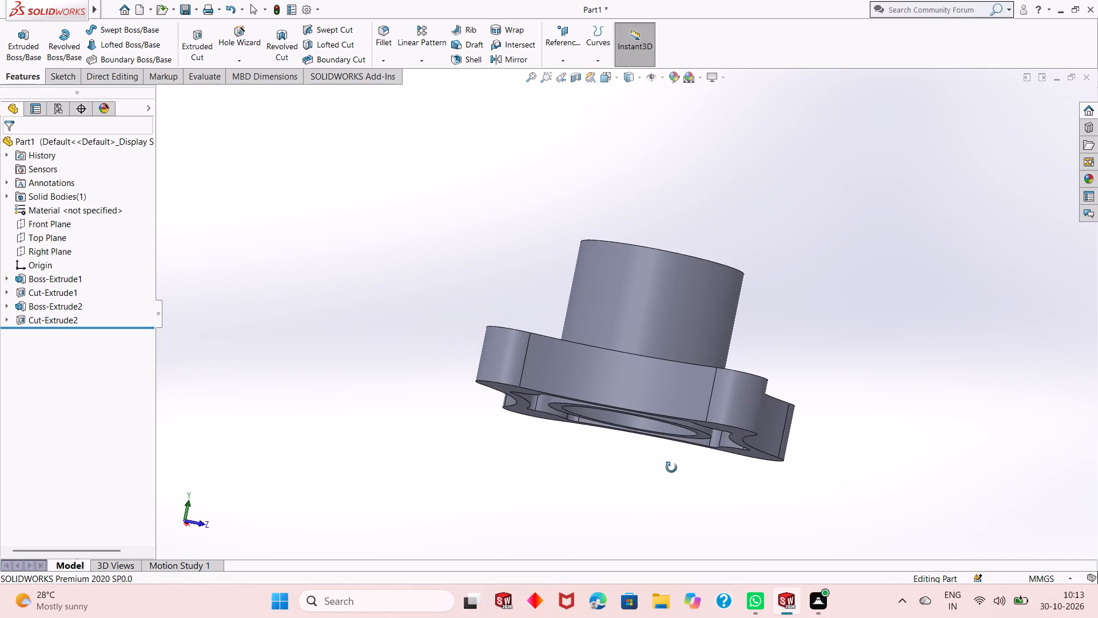
pyautogui.moveTo(671, 468); pyautogui.dragTo(663, 542, button='middle')
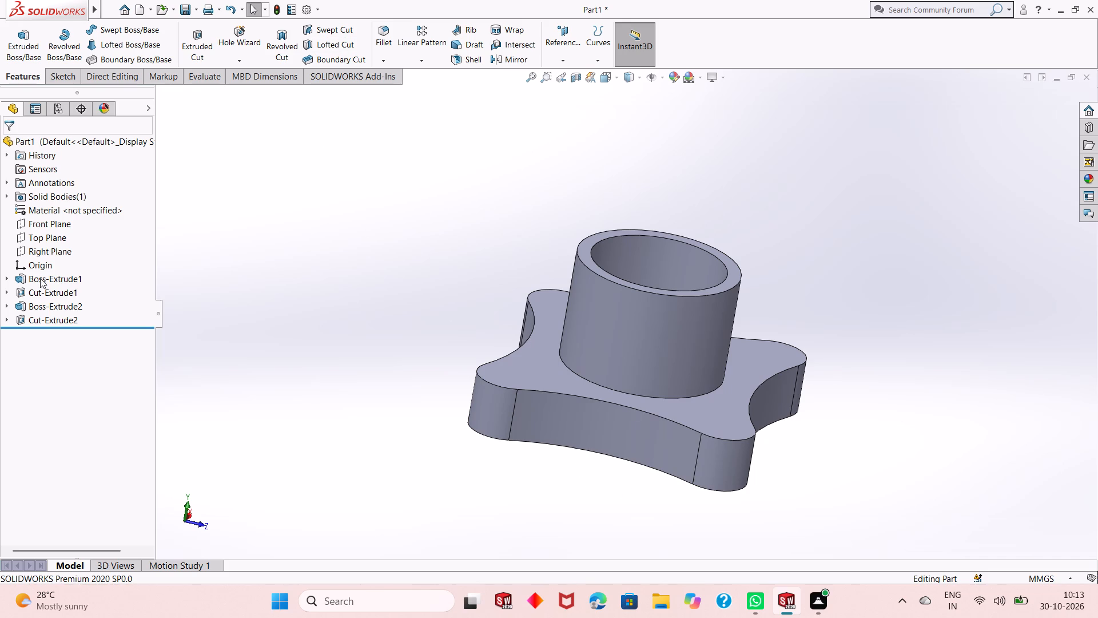
# Start a sketch on the Right Plane and draw a circle of about 11.6 mm radius just beside the boss's outer wall.
pyautogui.click(60, 216)
pyautogui.click(54, 225)
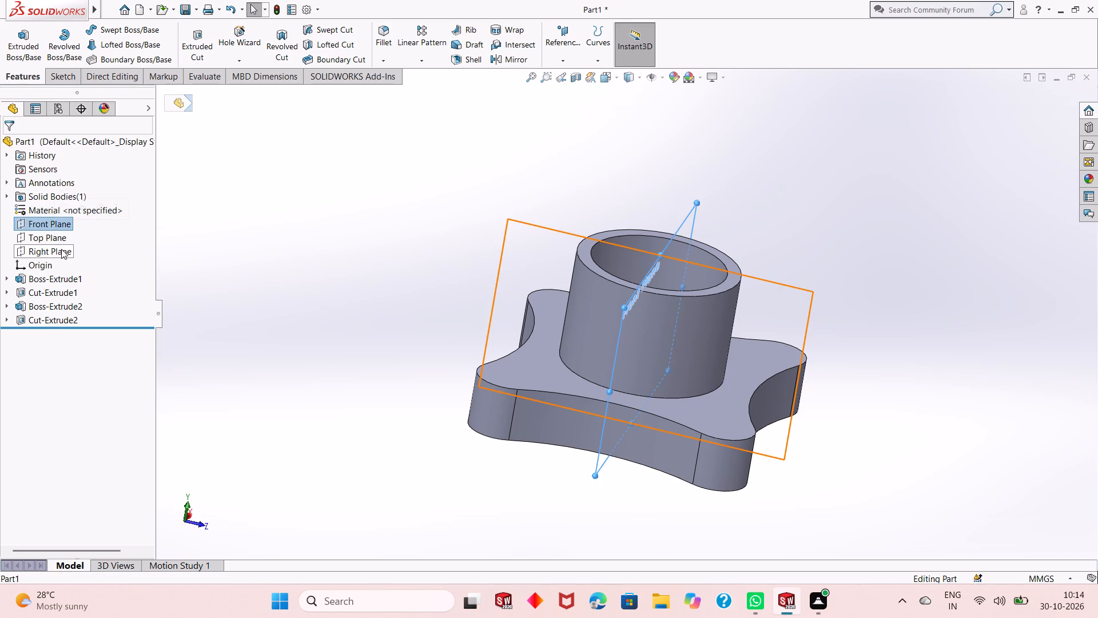
pyautogui.click(61, 249)
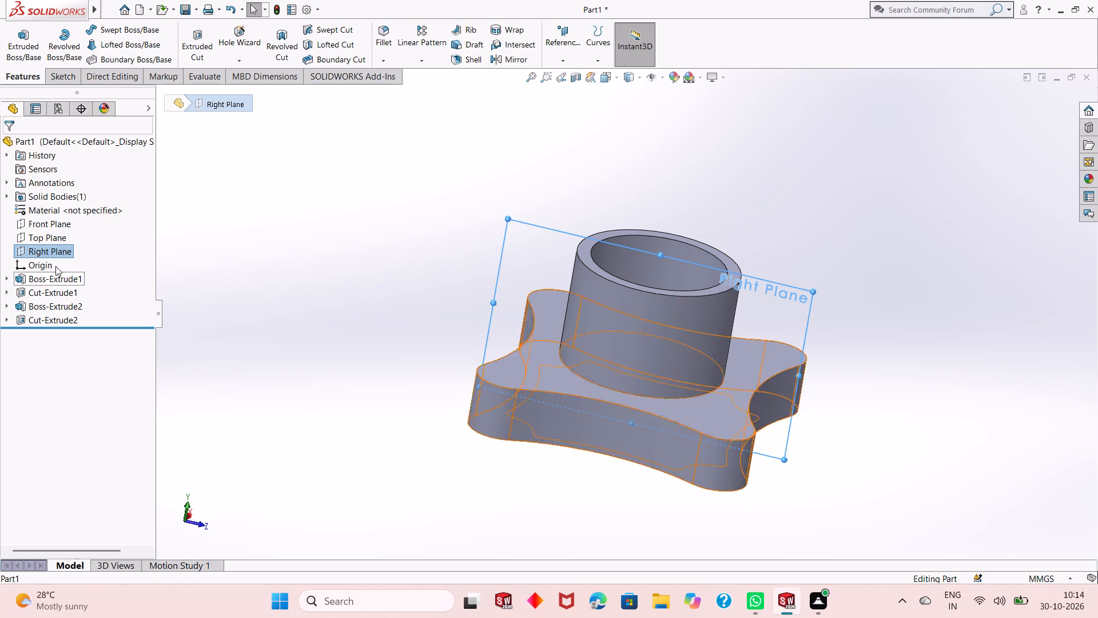
pyautogui.rightClick(59, 249)
pyautogui.click(70, 228)
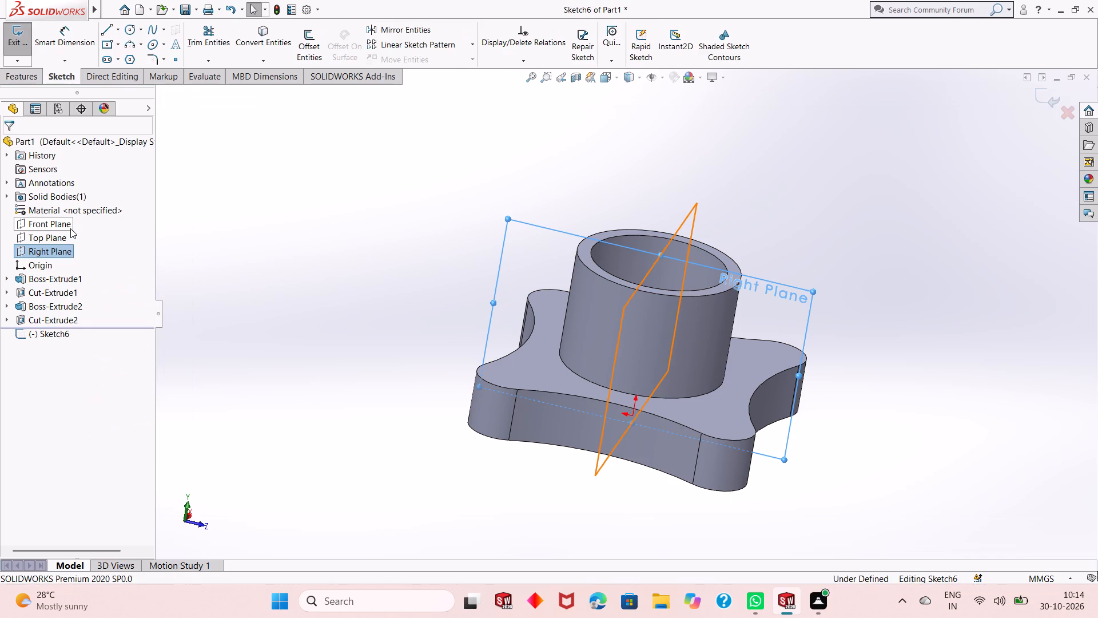
pyautogui.hotkey('ctrl', '8')
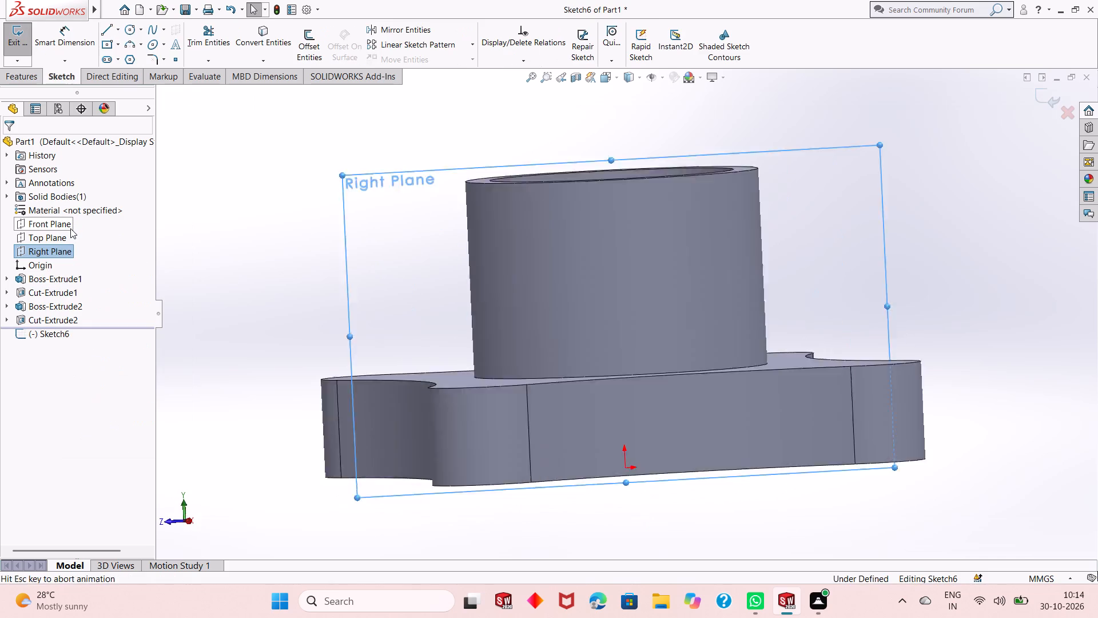
pyautogui.click(221, 271)
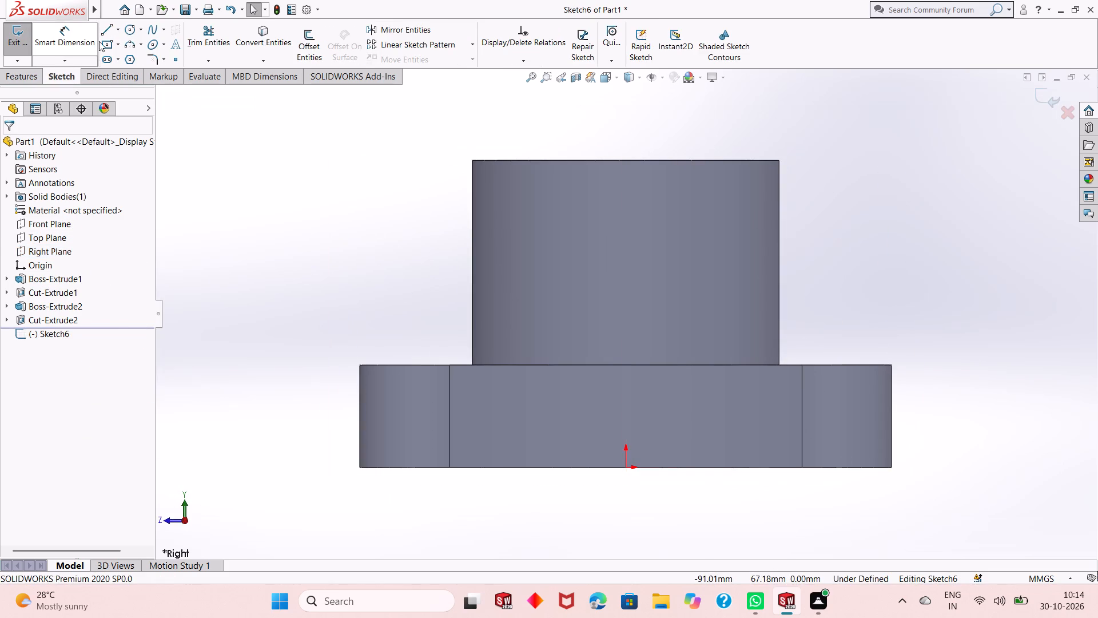
pyautogui.click(136, 30)
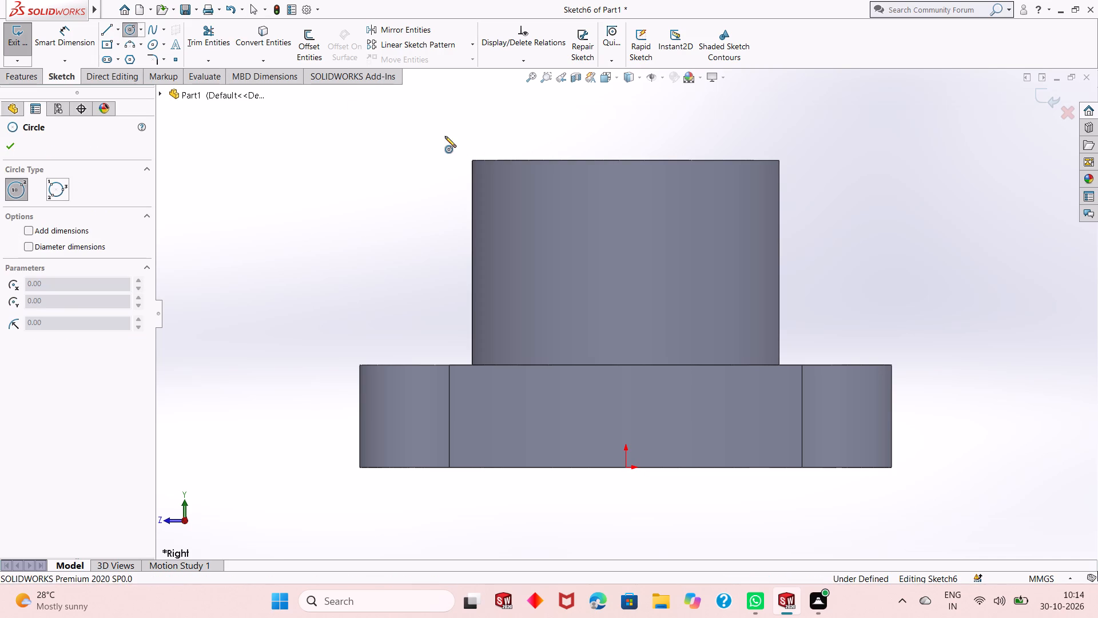
pyautogui.click(844, 256)
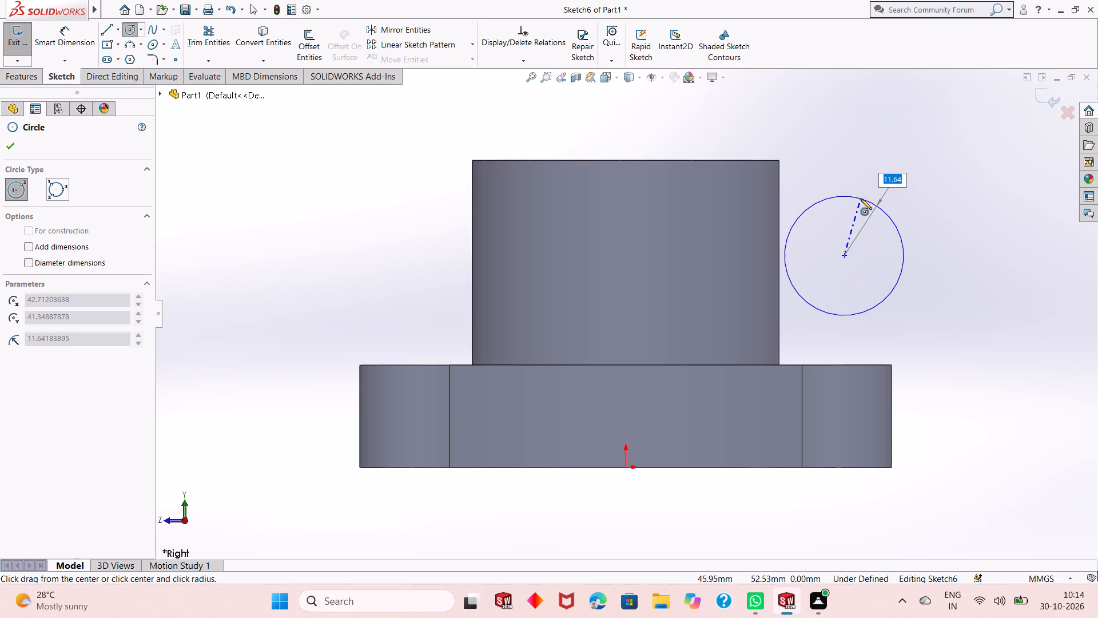
pyautogui.click(861, 199)
pyautogui.rightClick(901, 209)
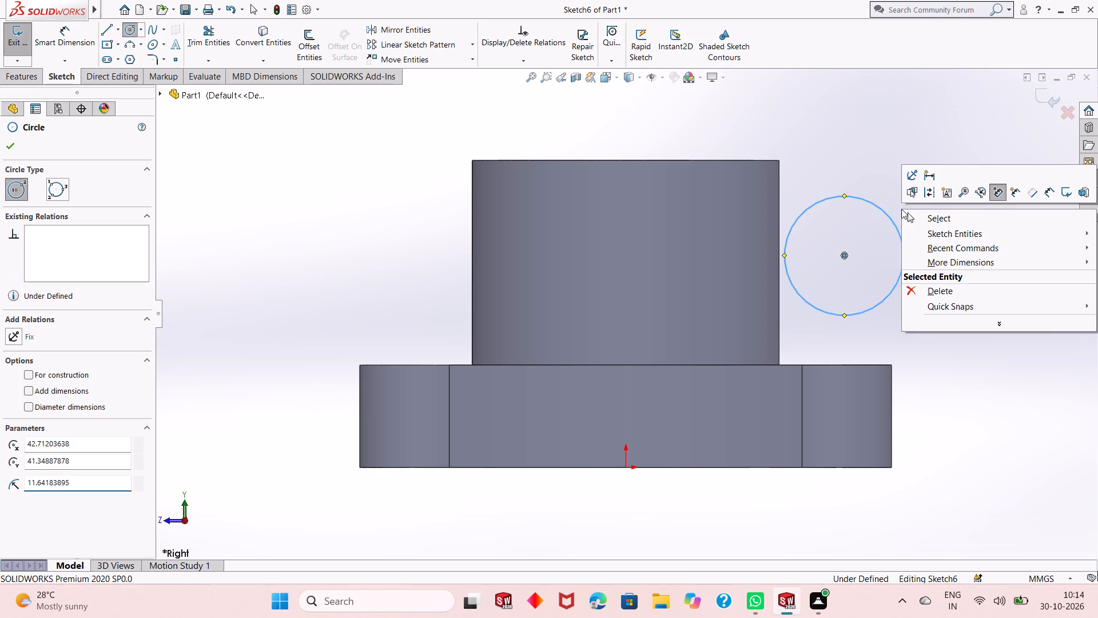
pyautogui.click(913, 215)
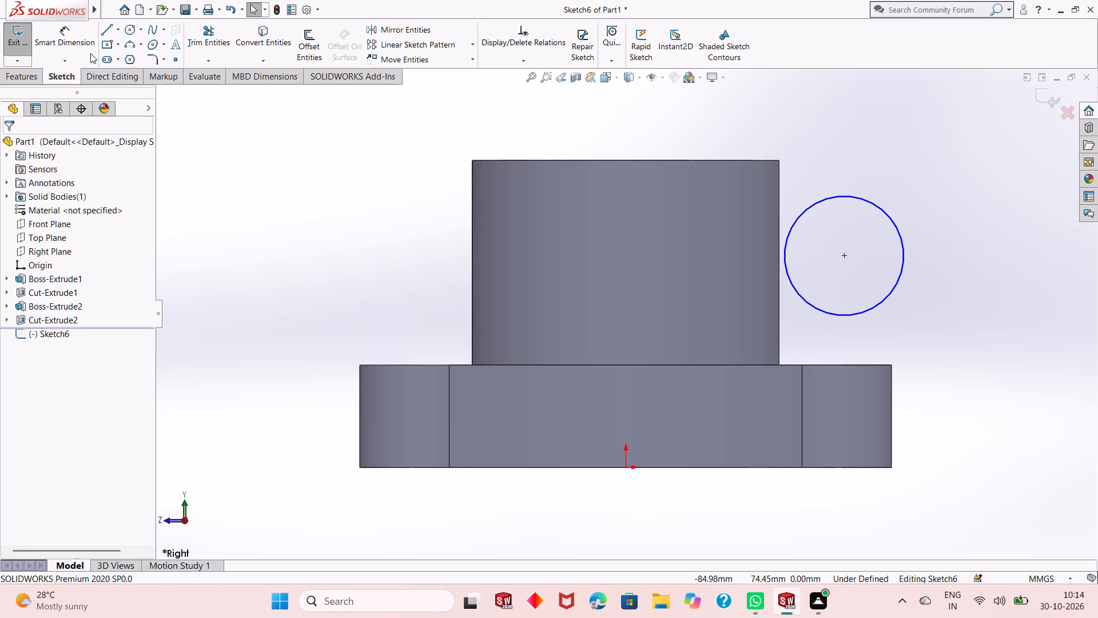
# Dimension the new circle's diameter as 24 mm.
pyautogui.click(84, 46)
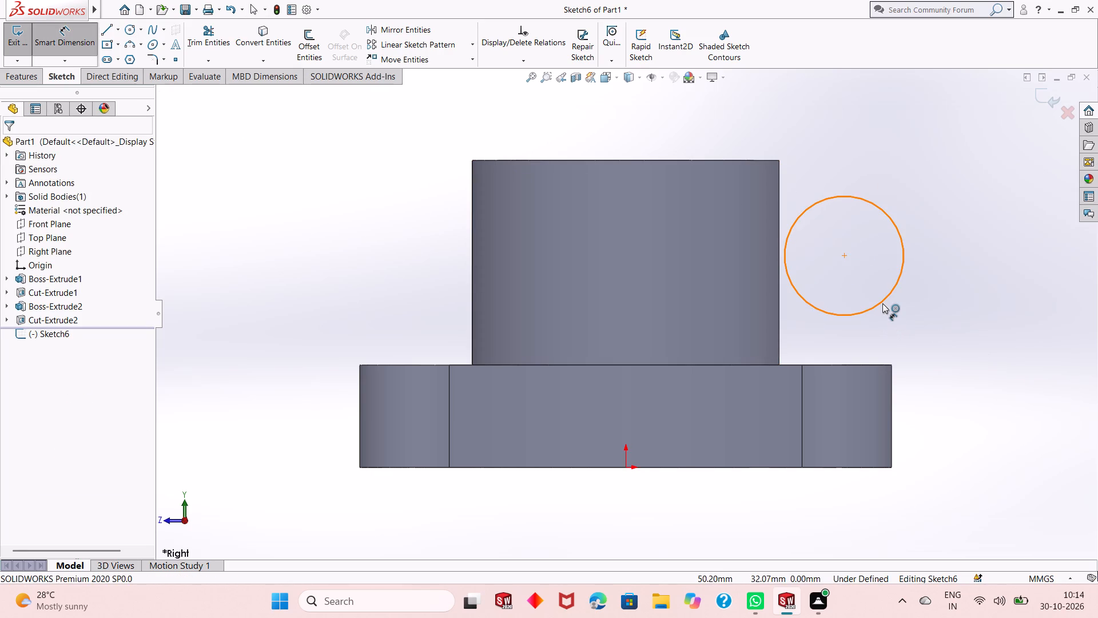
pyautogui.click(882, 303)
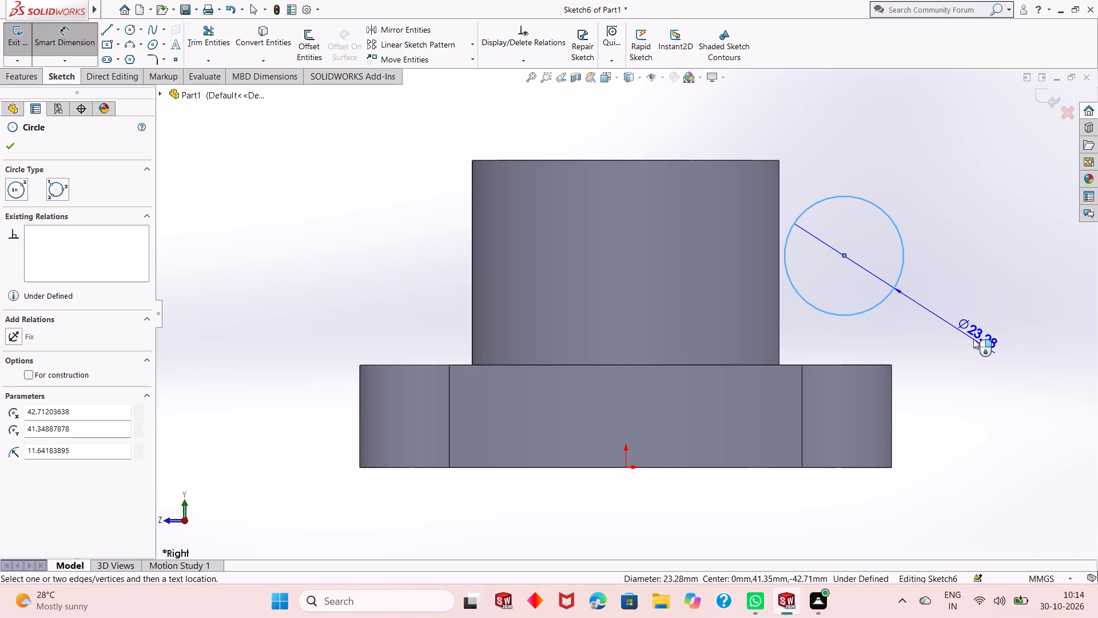
pyautogui.click(974, 339)
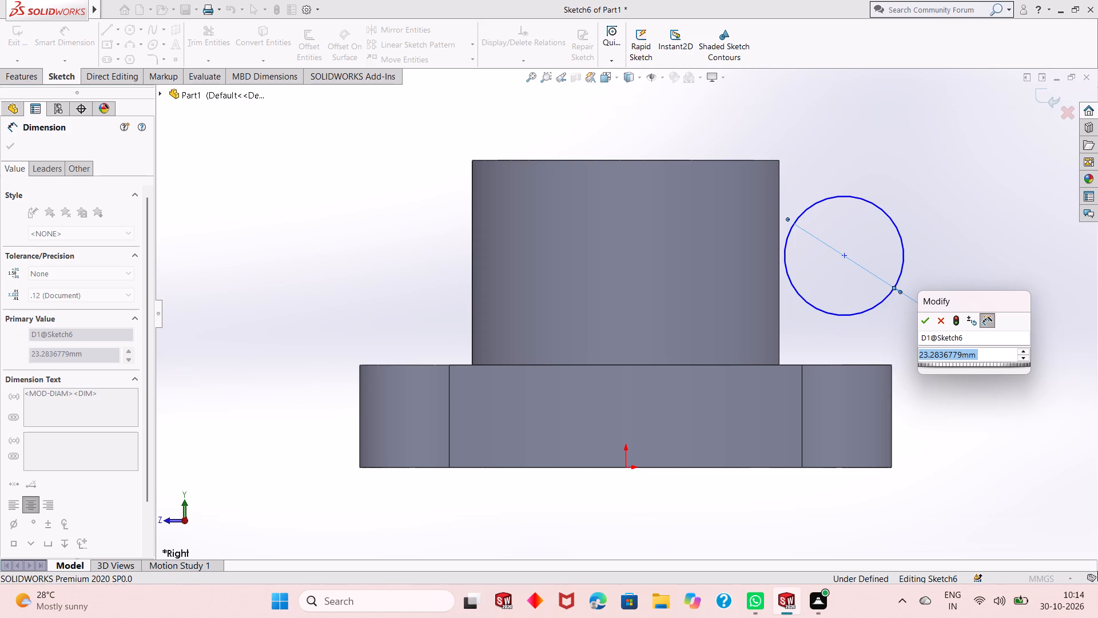
pyautogui.write('12+12')
pyautogui.press('Return')
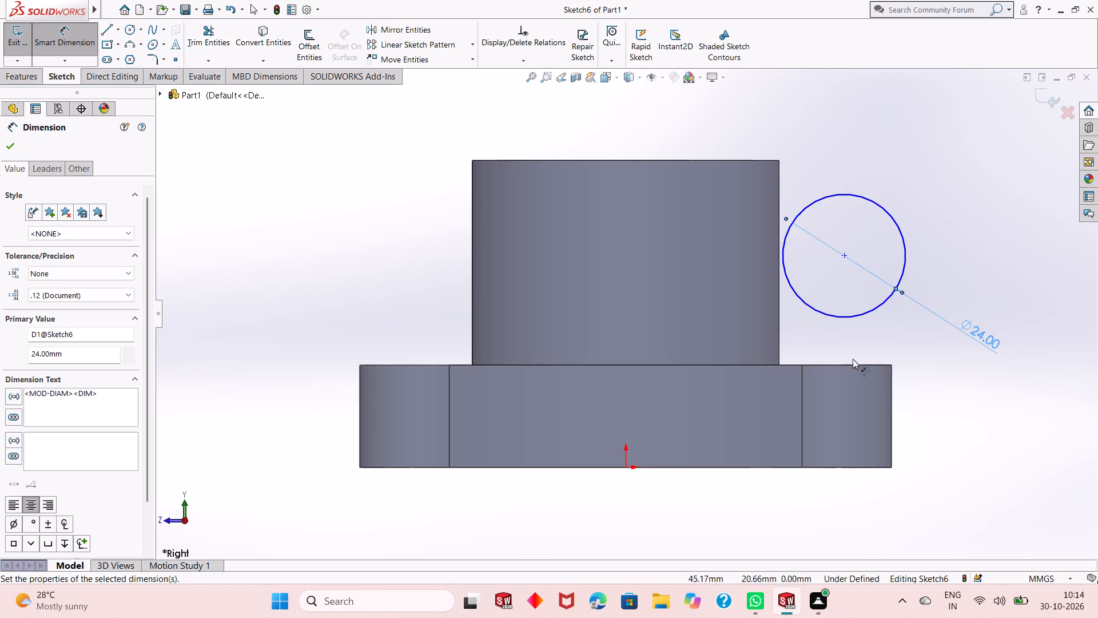
# Dimension the height of the circle's centre above the plate's bottom edge as 42 mm.
pyautogui.scroll(2, 790, 336)
pyautogui.scroll(-1, 732, 287)
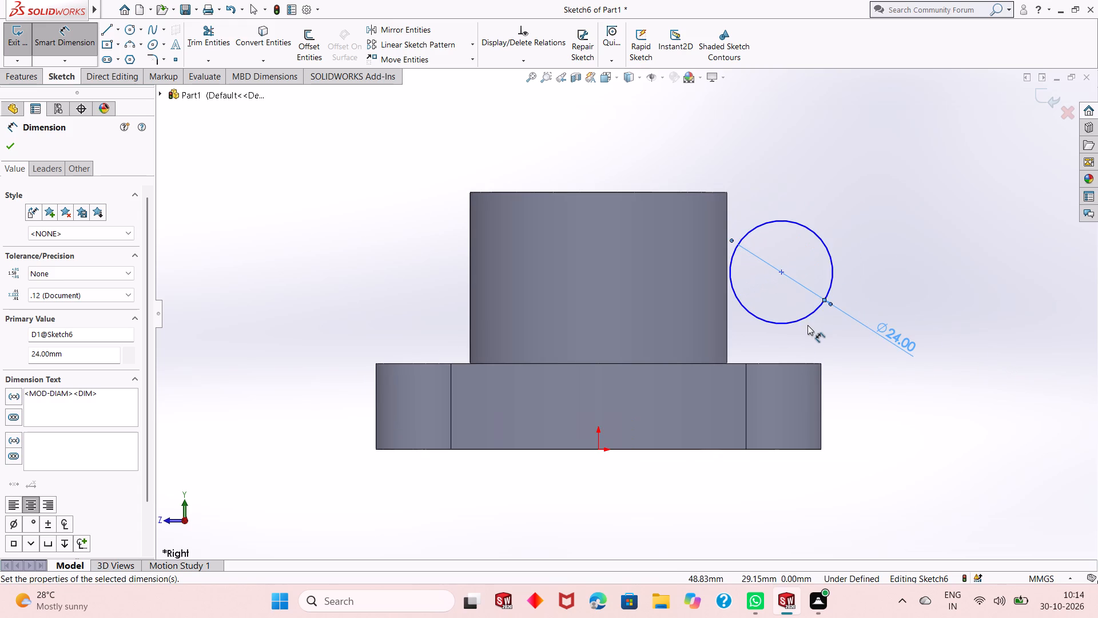
pyautogui.click(781, 272)
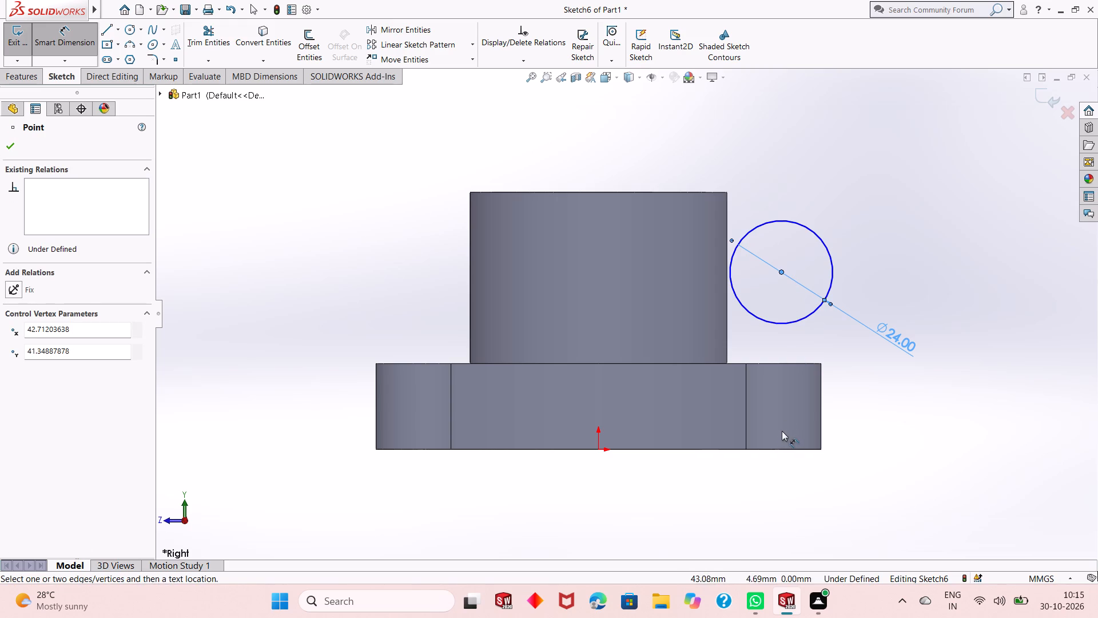
pyautogui.click(711, 449)
pyautogui.click(937, 389)
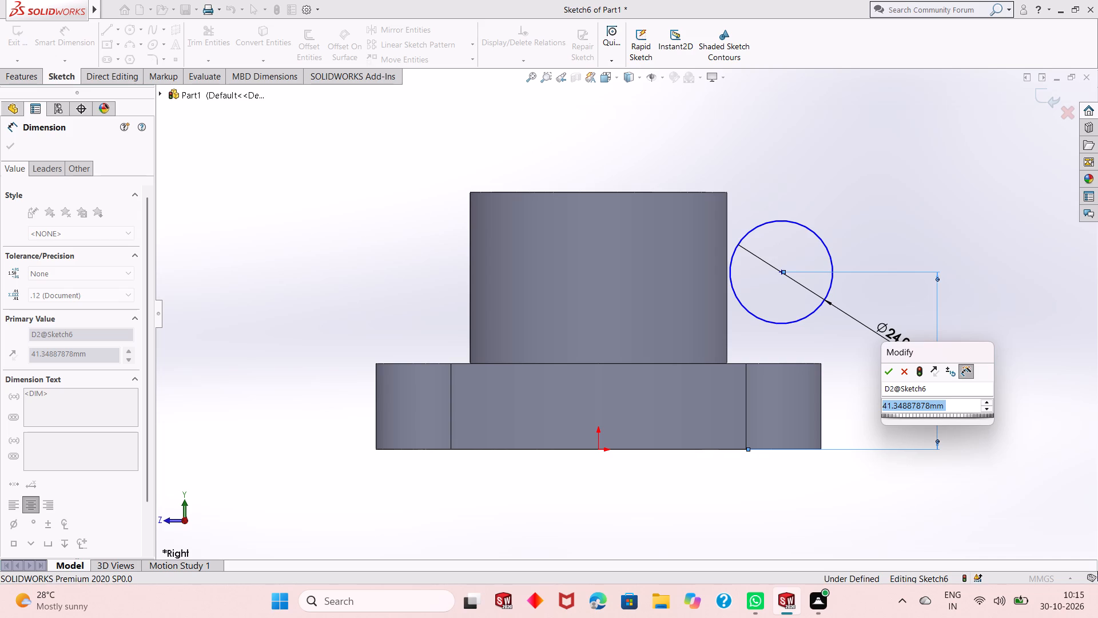
pyautogui.write('42')
pyautogui.press('Return')
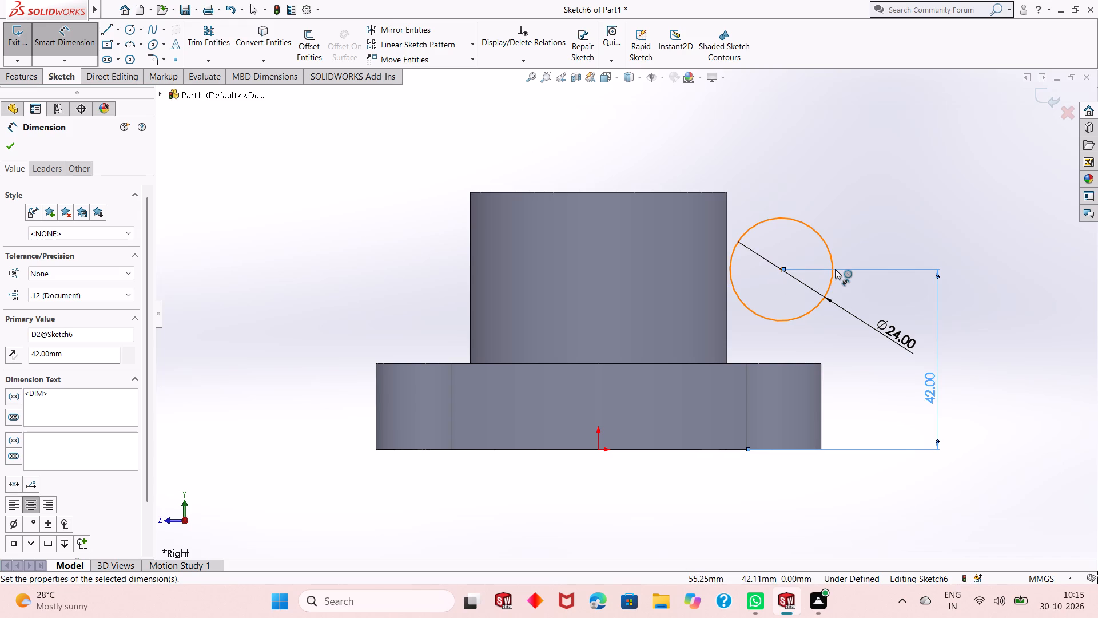
# Dimension the horizontal distance between the origin and the circle's centre as 40 mm.
pyautogui.click(781, 270)
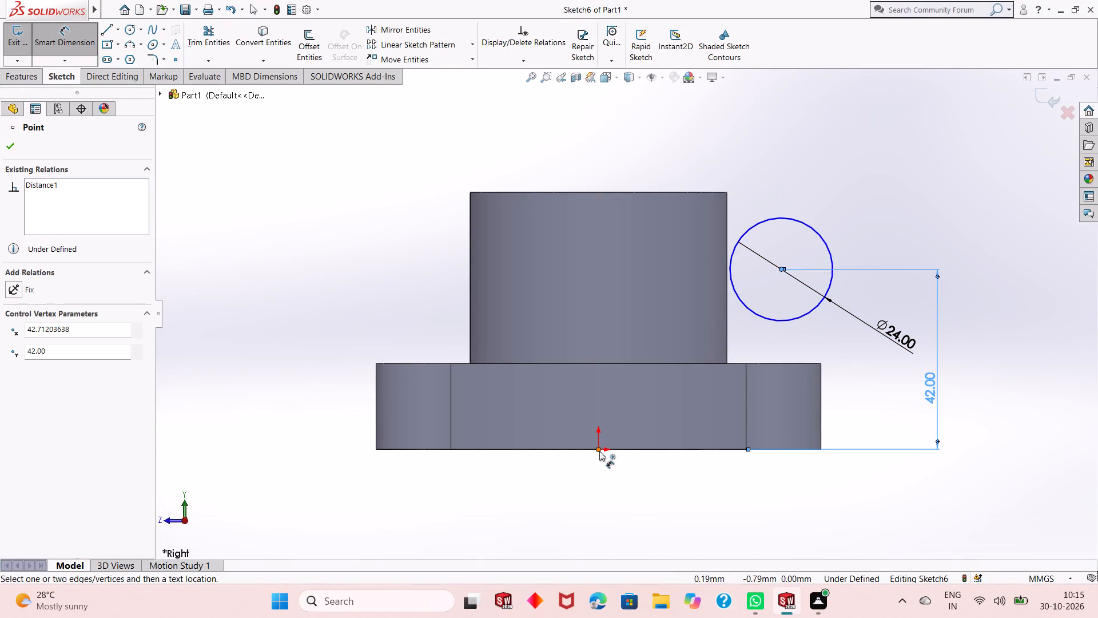
pyautogui.click(599, 450)
pyautogui.click(719, 489)
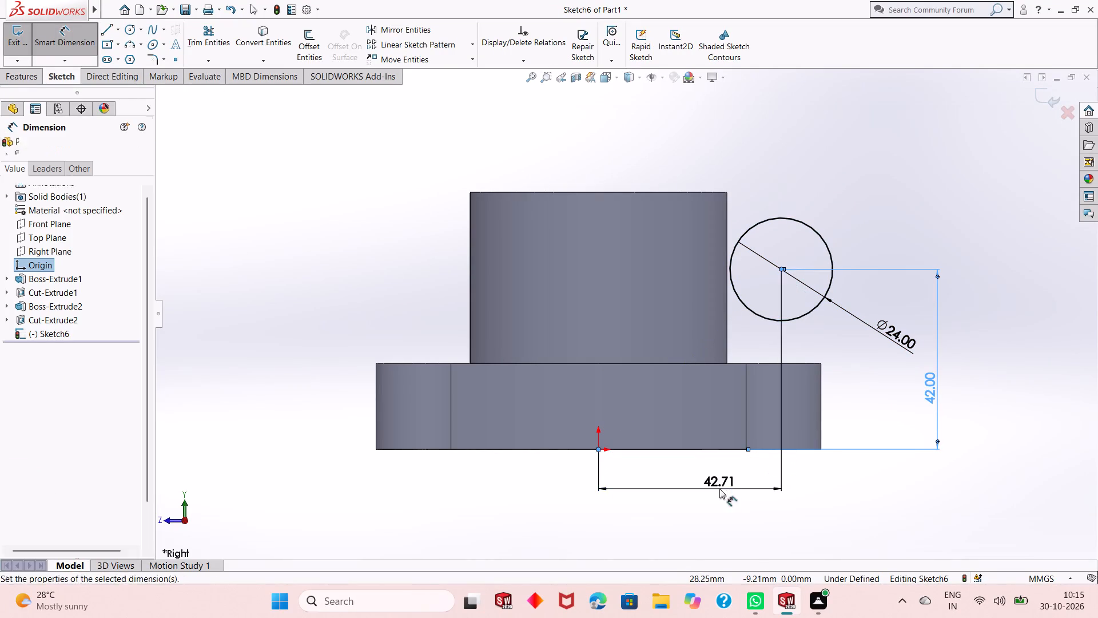
pyautogui.write('40')
pyautogui.press('Return')
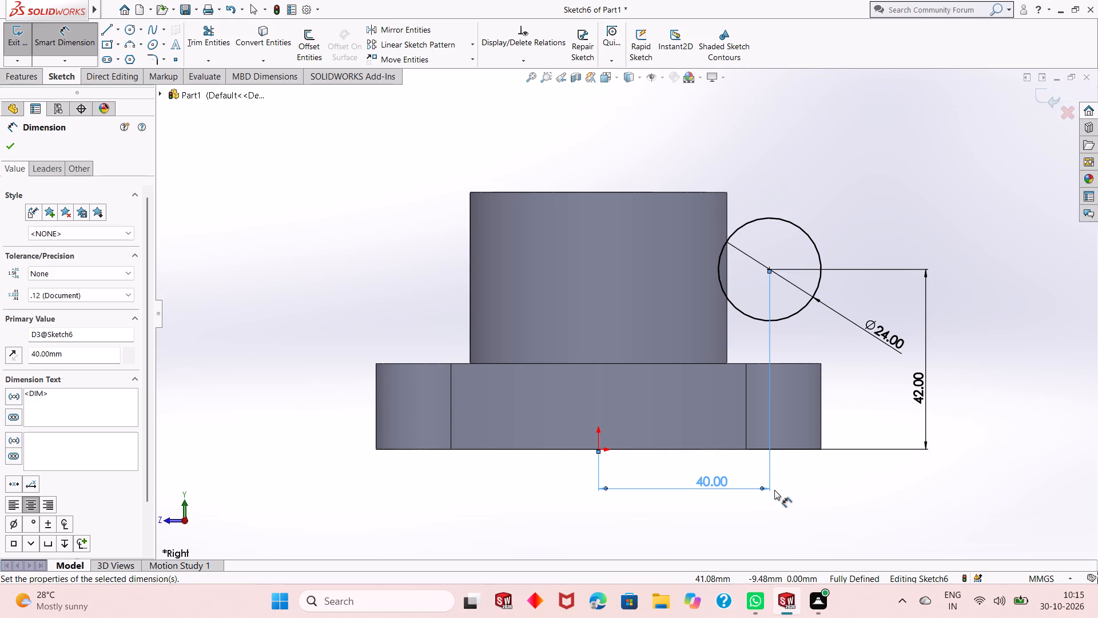
pyautogui.rightClick(840, 192)
pyautogui.click(869, 229)
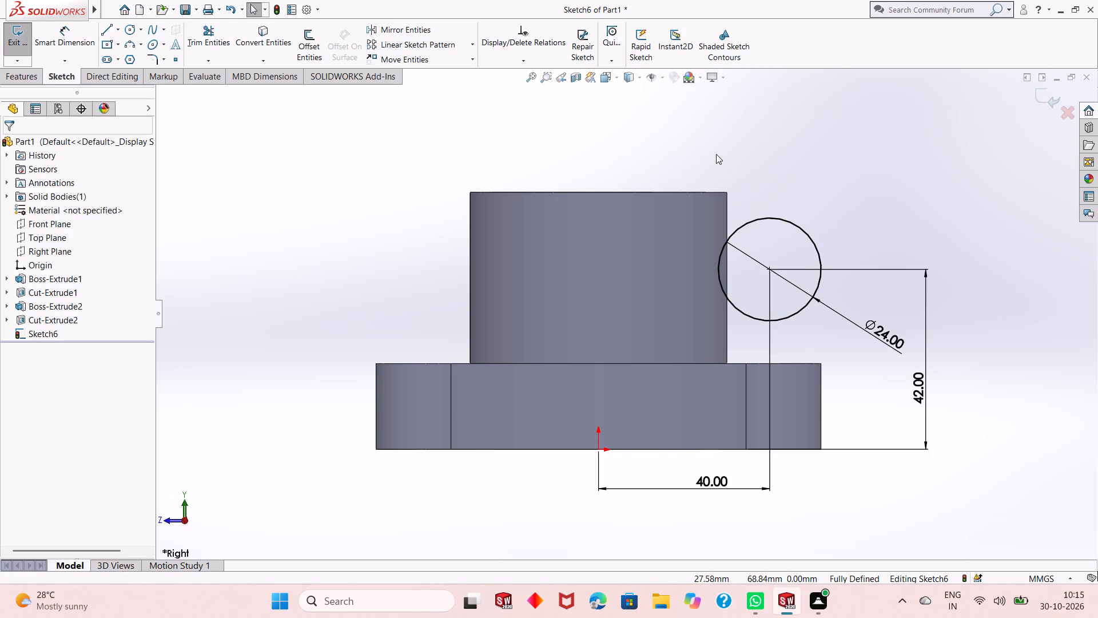
# Draw a horizontal centerline about 14.5 mm long from the circle's centre into the boss.
pyautogui.scroll(-2, 716, 153)
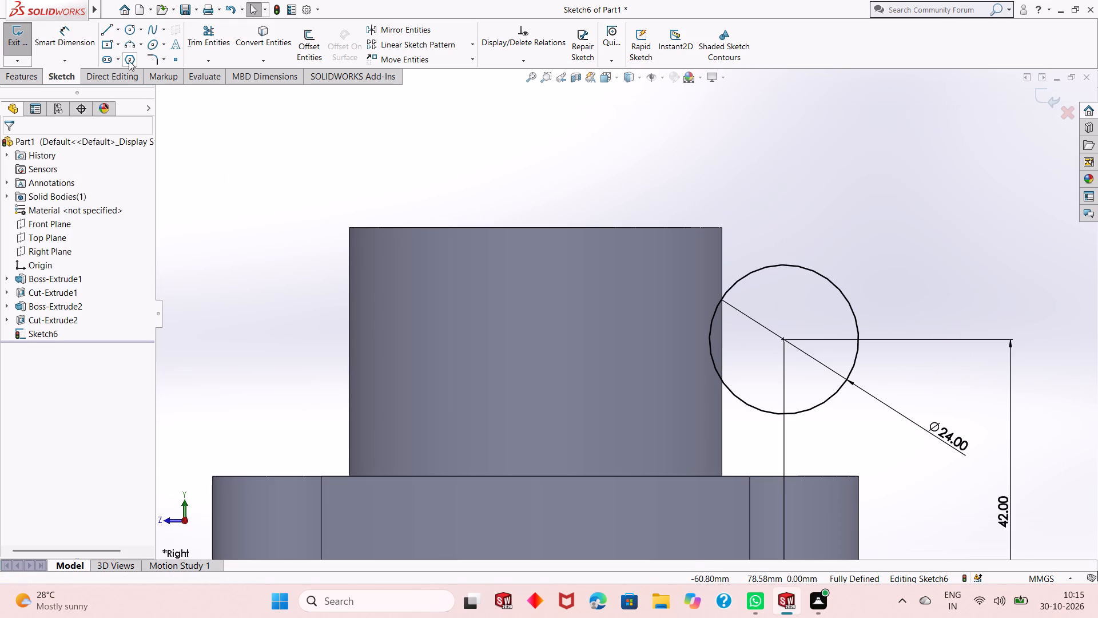
pyautogui.click(113, 28)
pyautogui.click(120, 27)
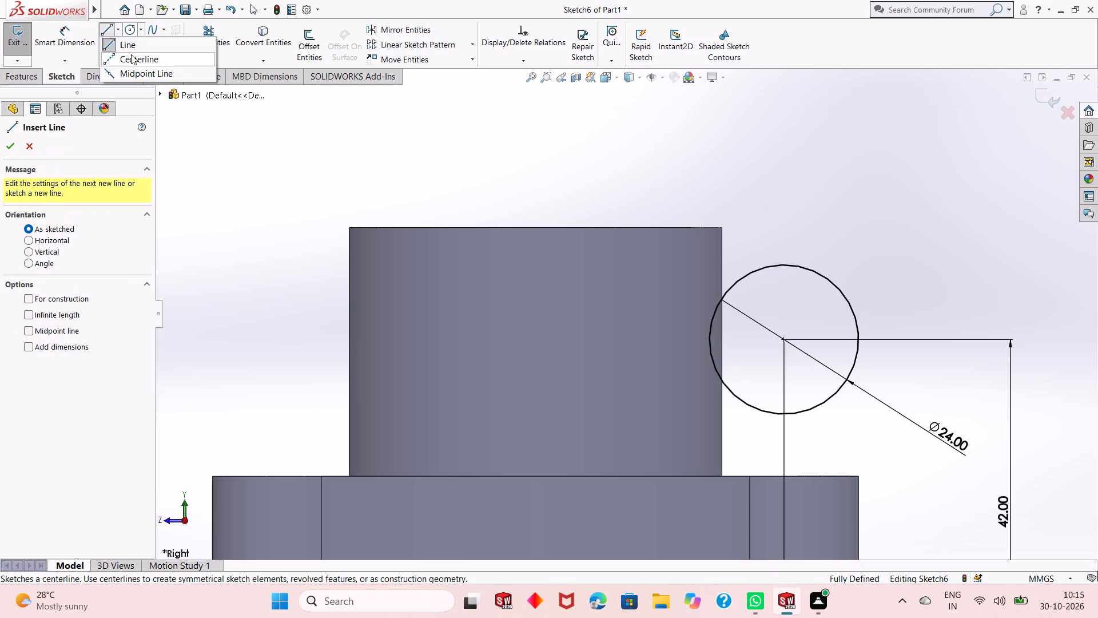
pyautogui.click(132, 56)
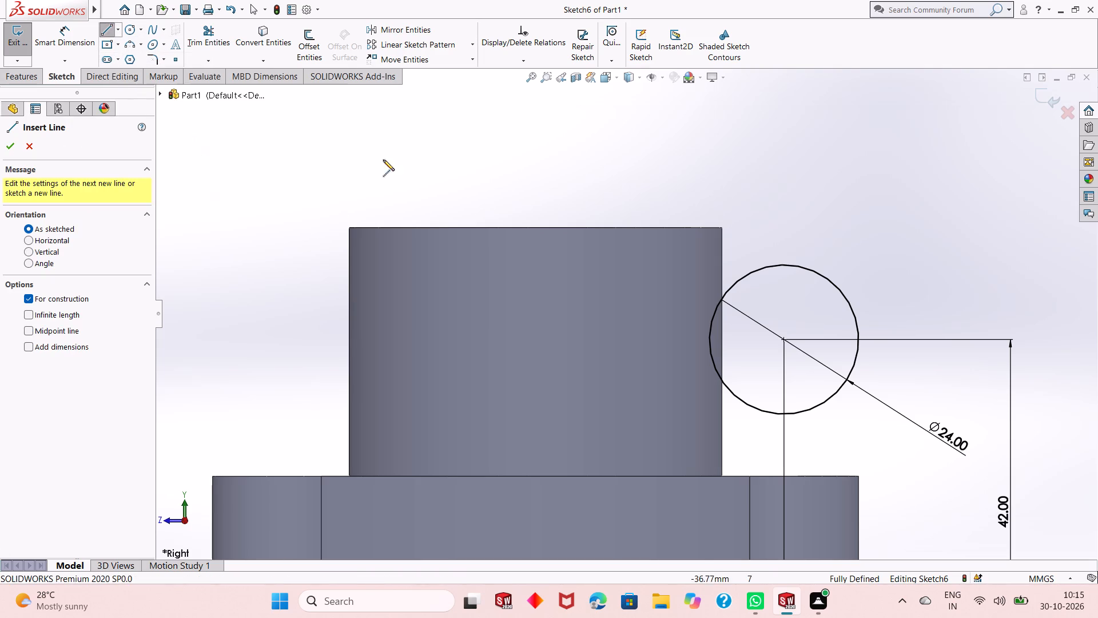
pyautogui.click(786, 339)
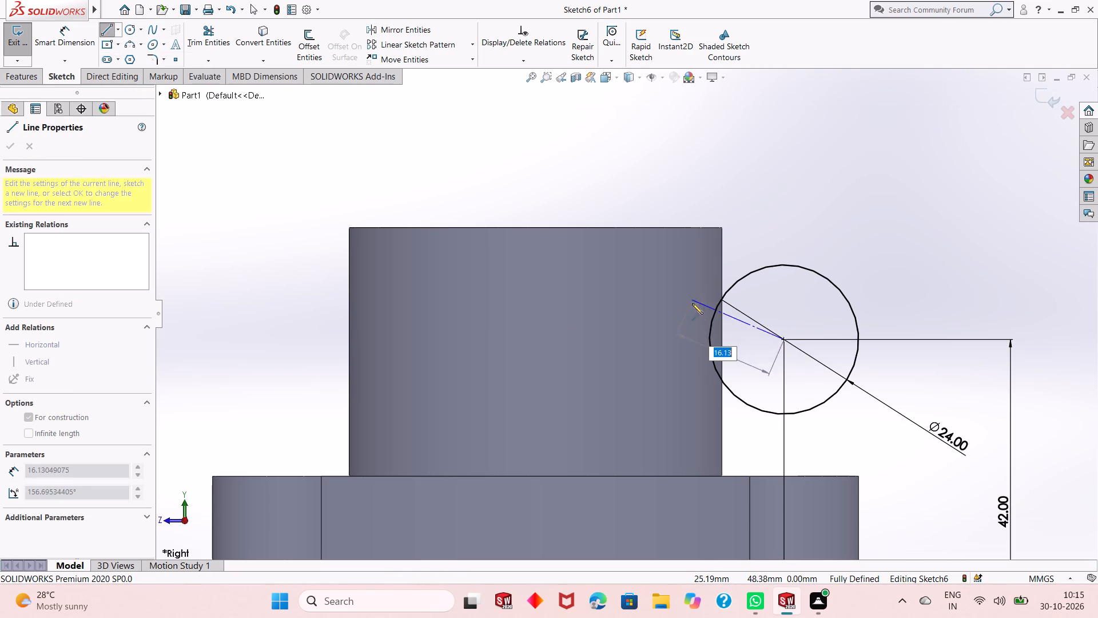
pyautogui.click(694, 338)
pyautogui.rightClick(694, 338)
pyautogui.click(711, 343)
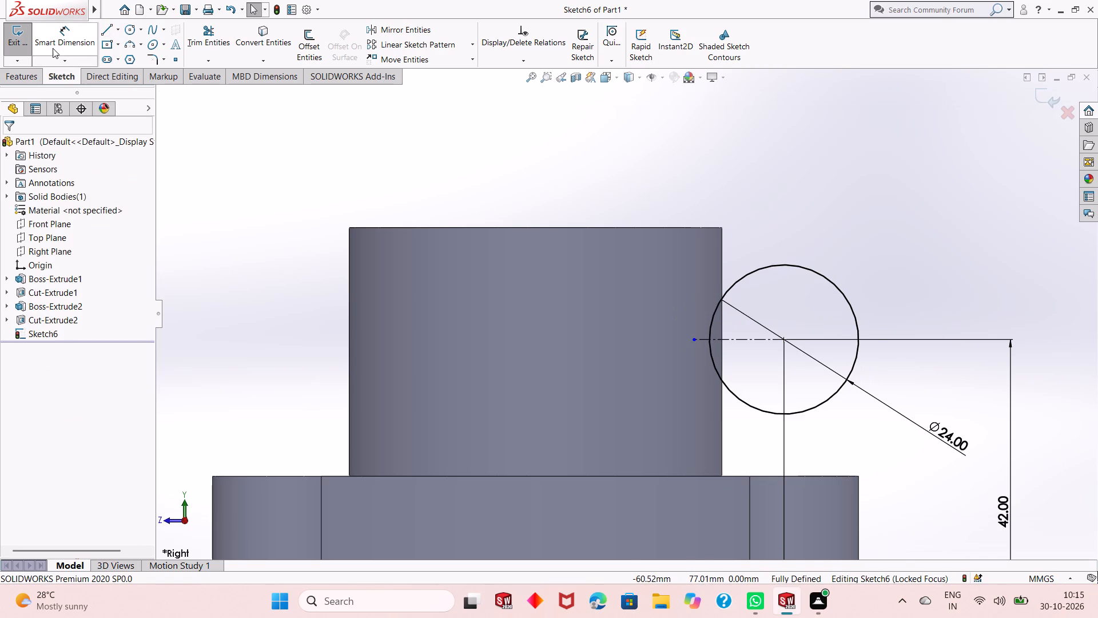
# Draw a sloping line about 17.8 mm long, tangent to the top of the 24 mm circle and ending inside the boss outline.
pyautogui.click(106, 29)
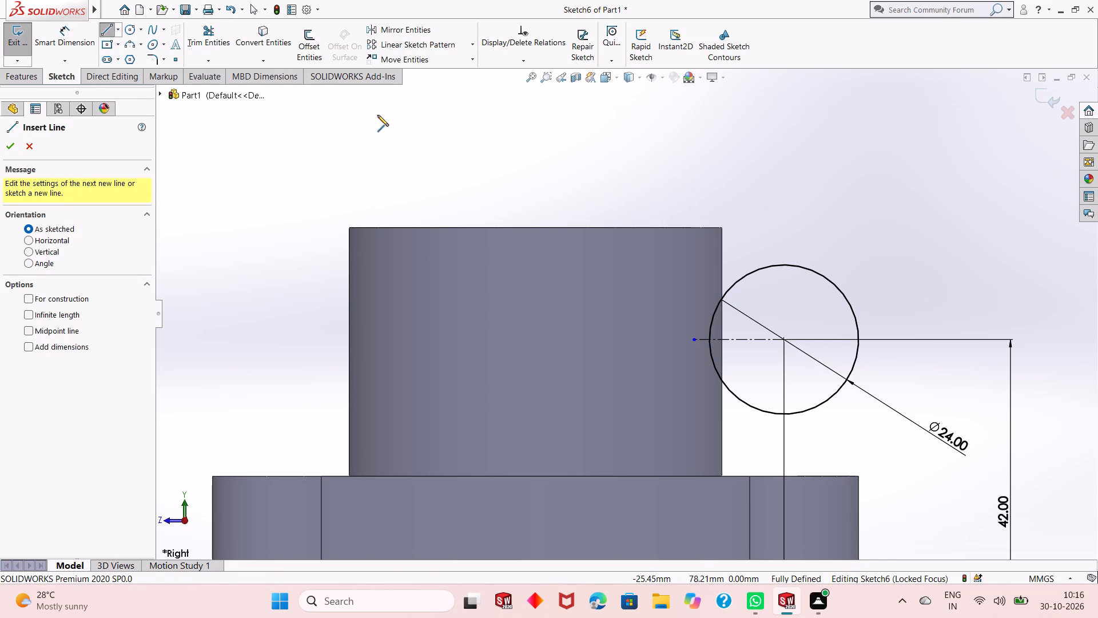
pyautogui.click(799, 267)
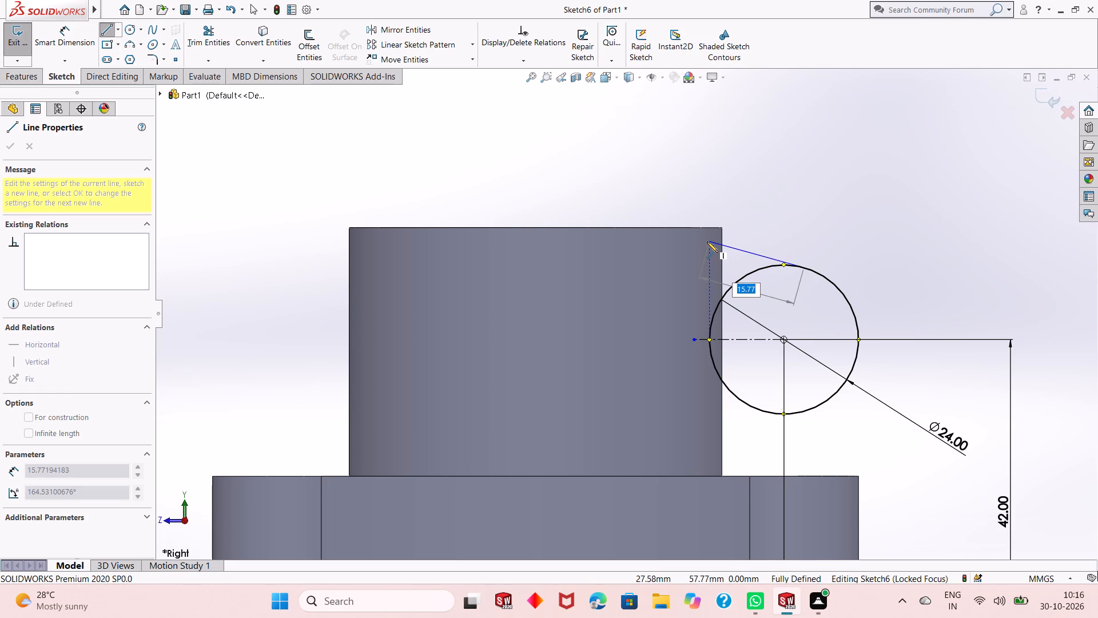
pyautogui.click(695, 241)
pyautogui.rightClick(694, 241)
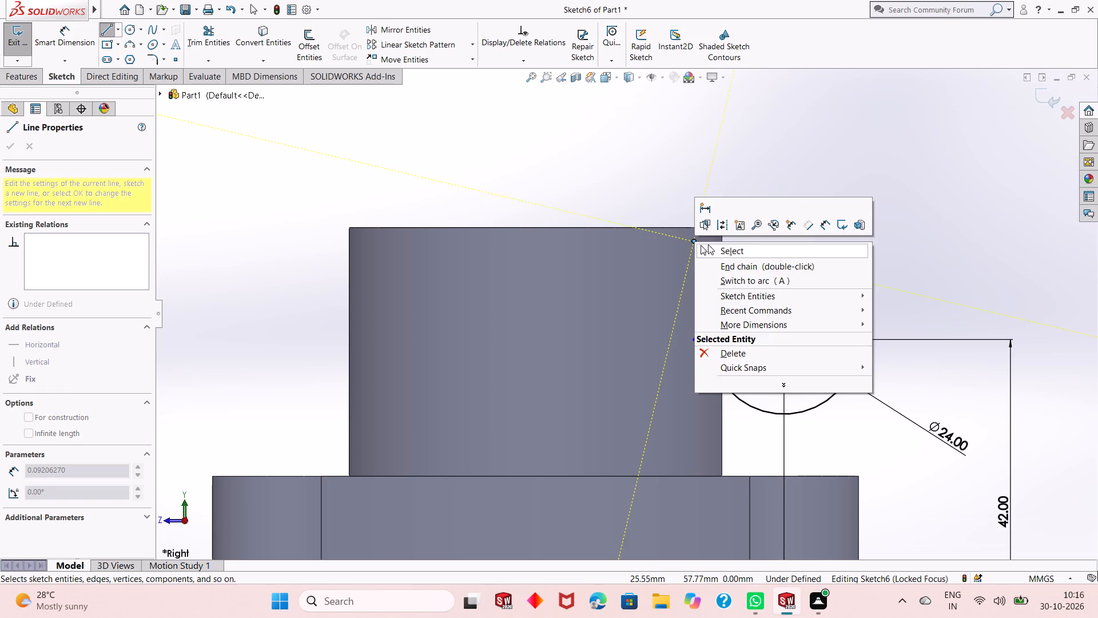
pyautogui.click(718, 248)
# Dimension the angle between the upper tangent line and the horizontal centerline as 15°.
pyautogui.click(57, 42)
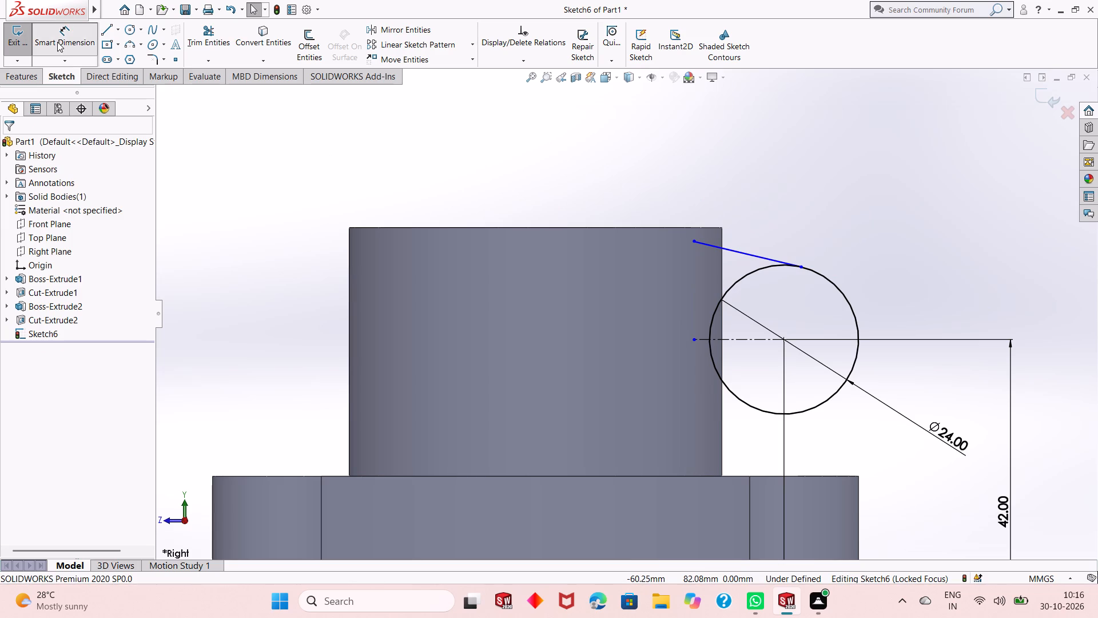
pyautogui.click(752, 255)
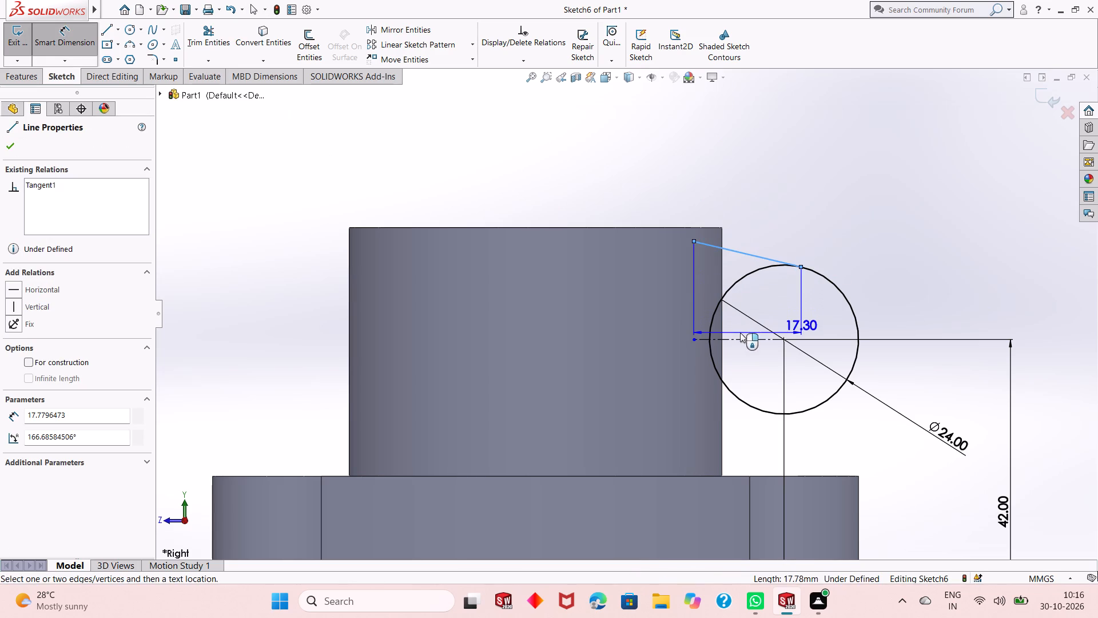
pyautogui.click(738, 339)
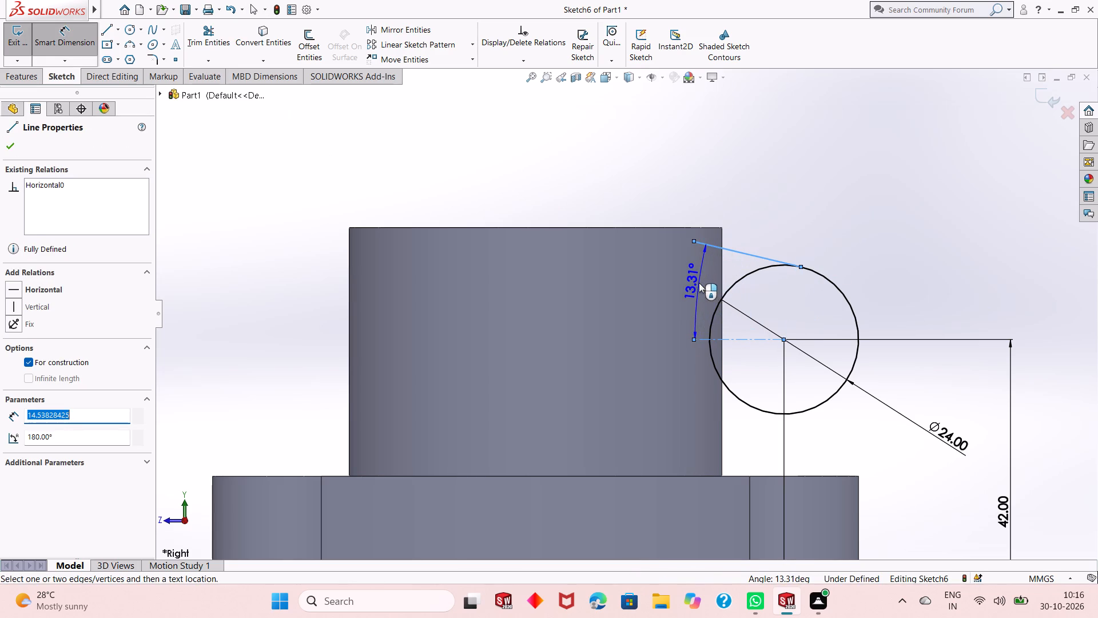
pyautogui.click(699, 283)
pyautogui.write('15')
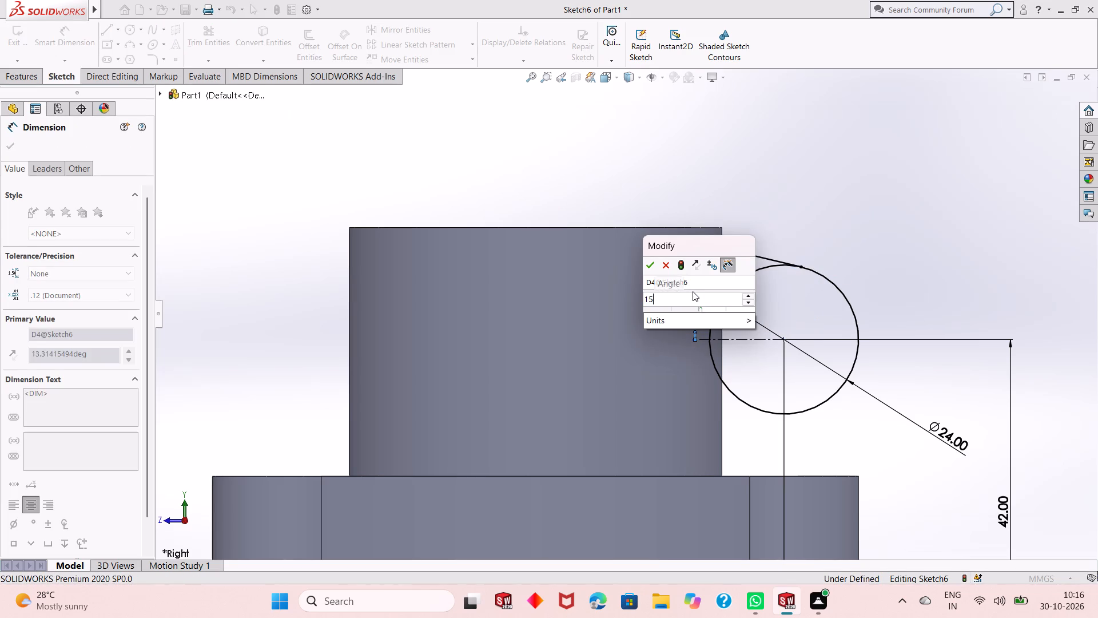
pyautogui.press('Return')
pyautogui.rightClick(759, 207)
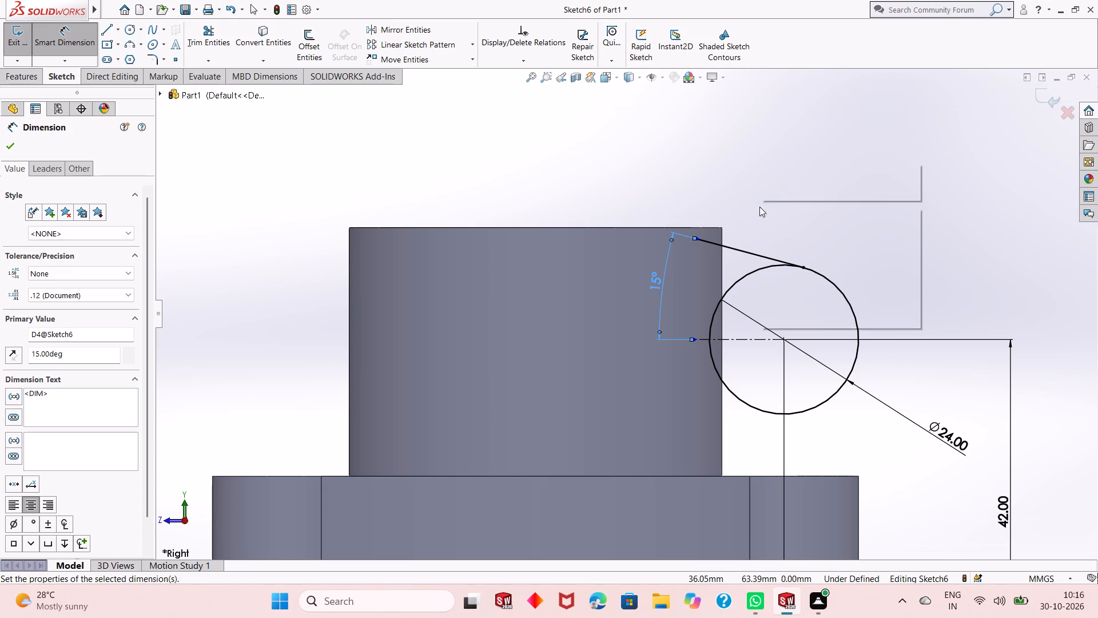
pyautogui.click(796, 244)
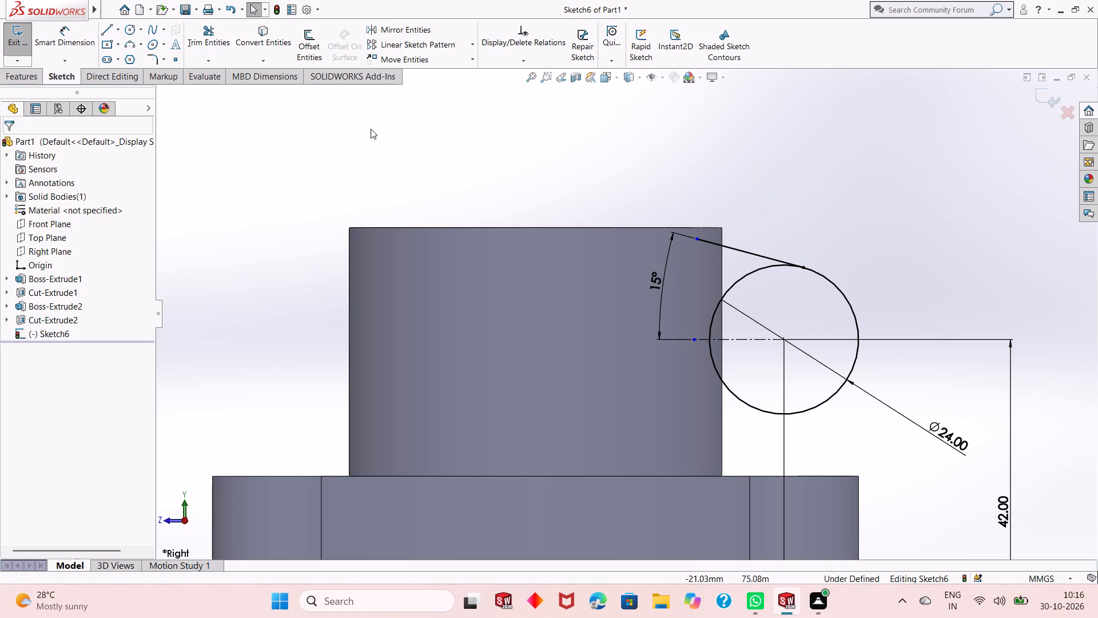
# Draw a sloping line about 18.1 mm long from the bottom of the 24 mm circle to a point inside the boss outline.
pyautogui.click(106, 35)
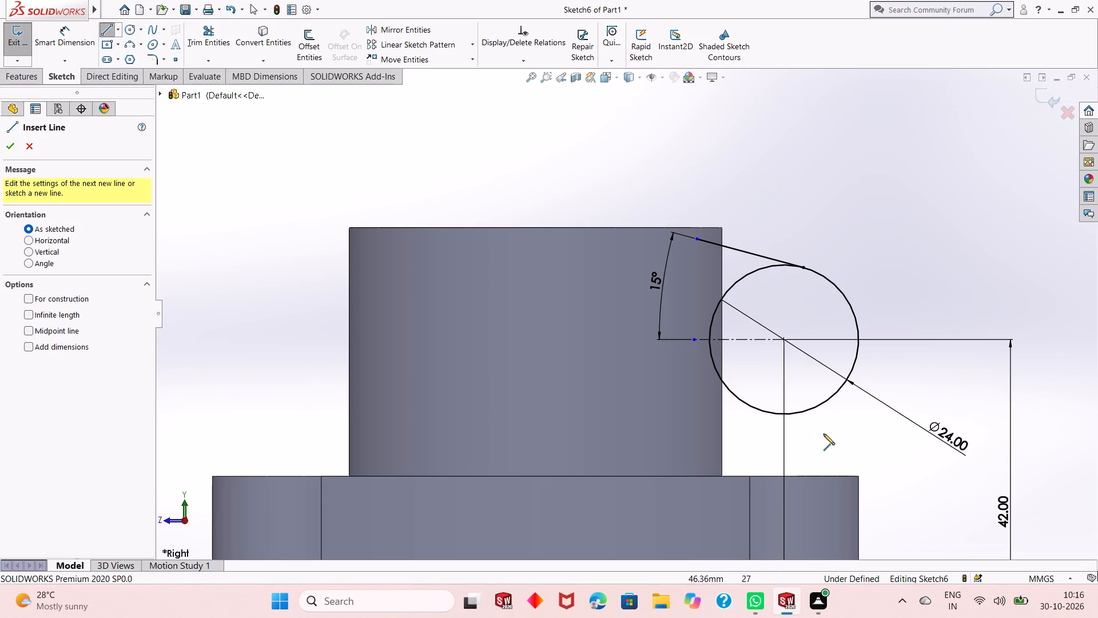
pyautogui.click(803, 410)
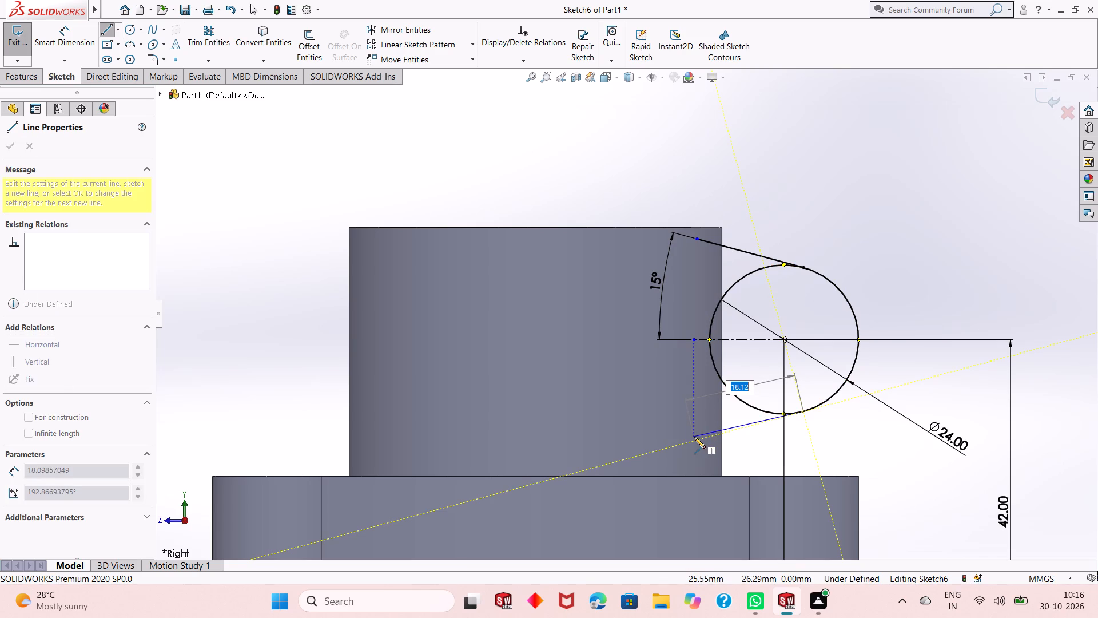
pyautogui.click(694, 437)
pyautogui.rightClick(694, 438)
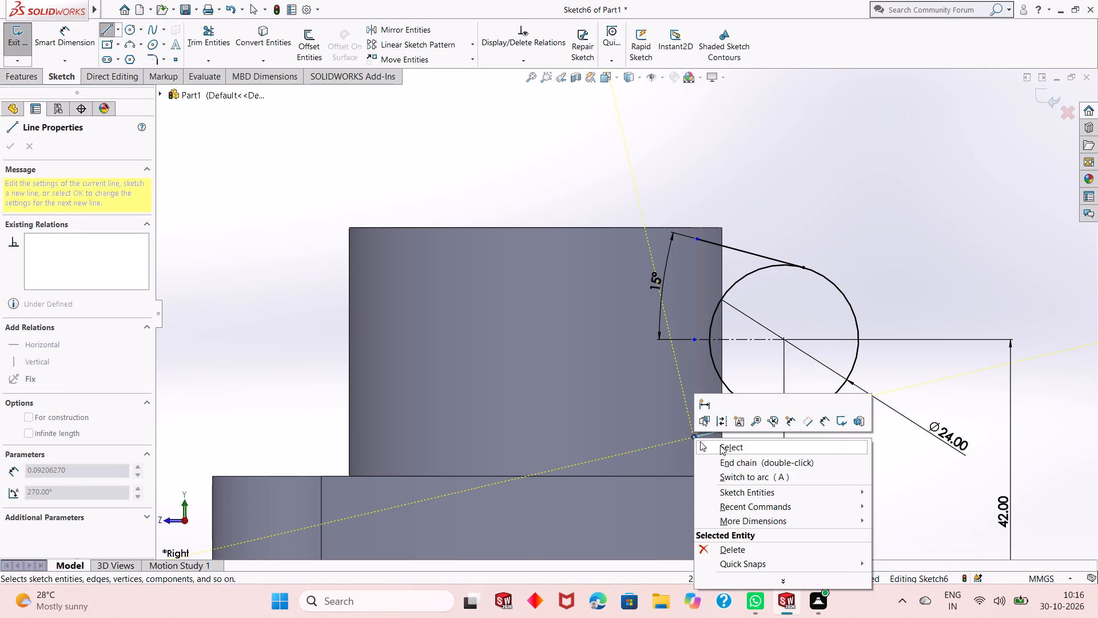
pyautogui.click(720, 445)
# Dimension the angle between the lower sloping line and the horizontal centerline as 15°.
pyautogui.click(81, 48)
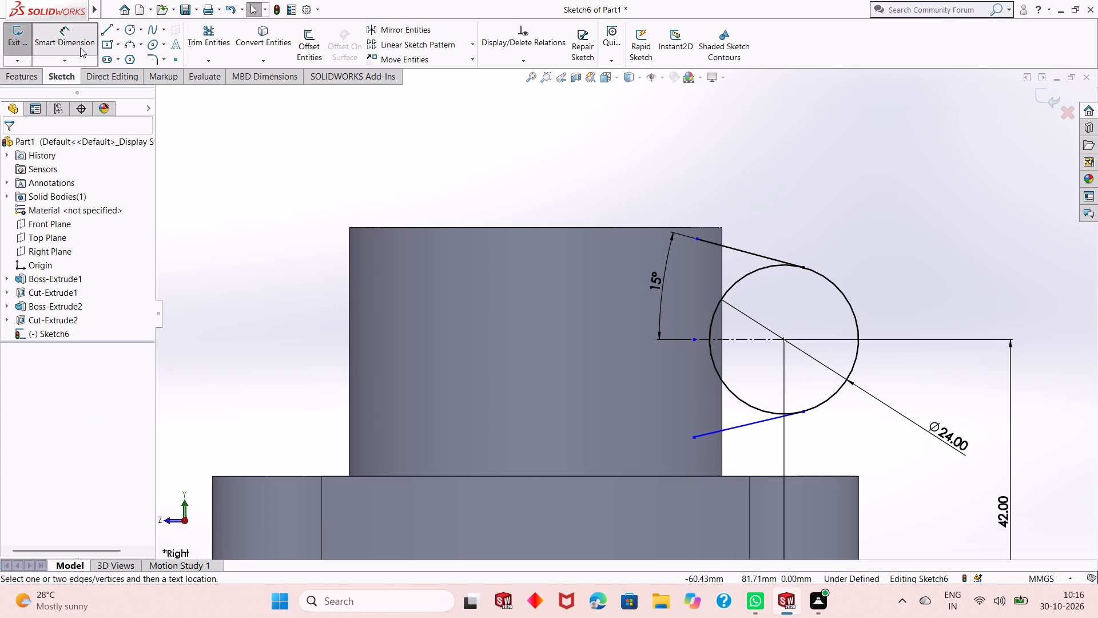
pyautogui.click(738, 428)
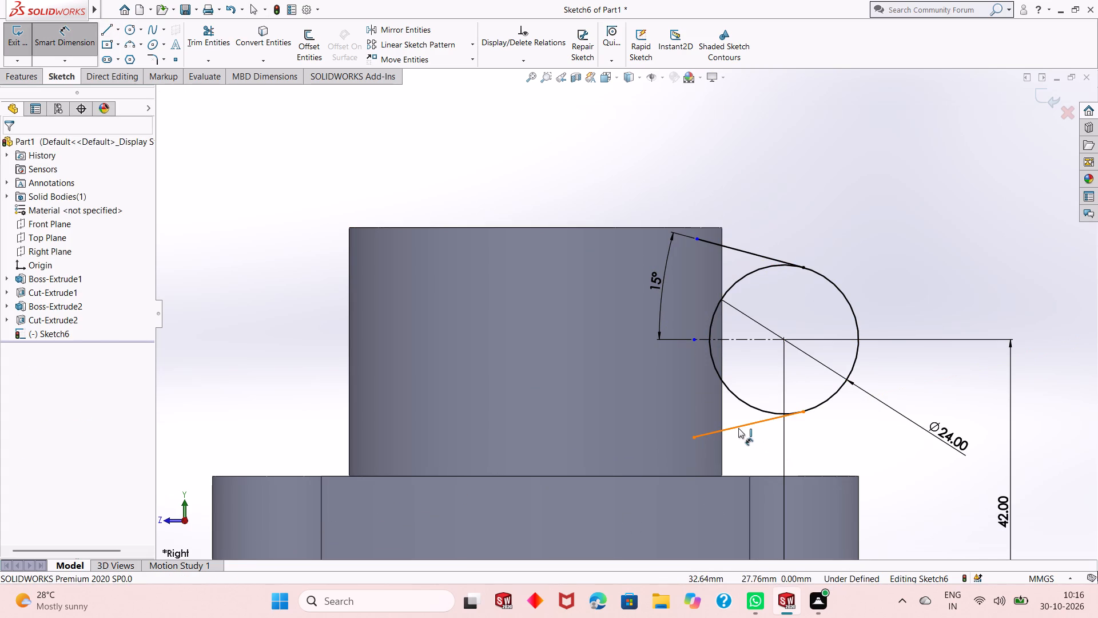
pyautogui.click(801, 411)
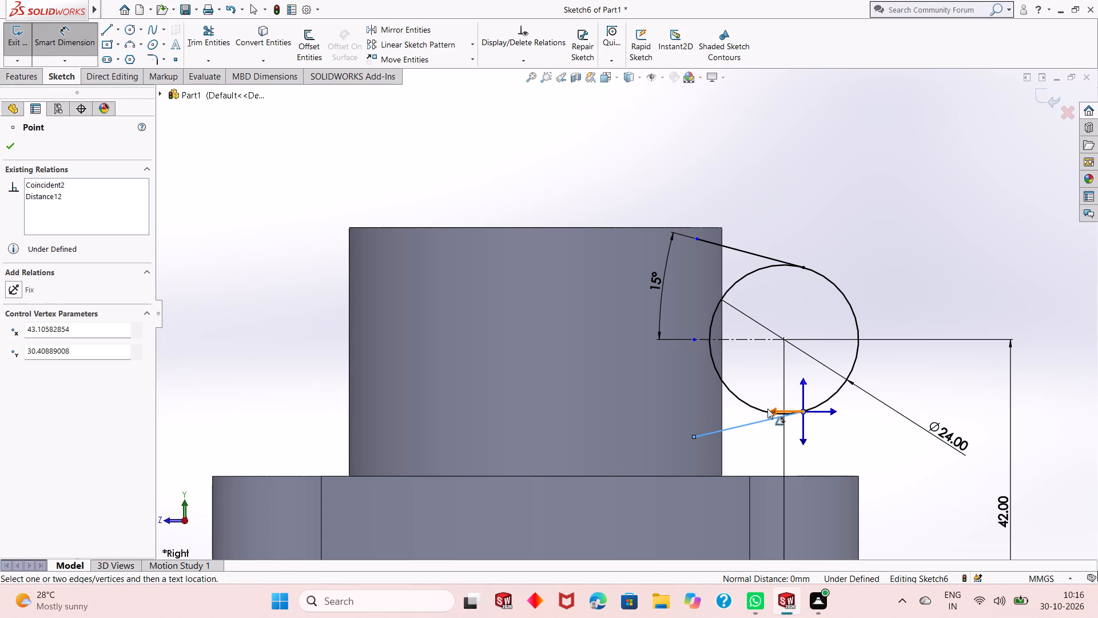
pyautogui.click(767, 409)
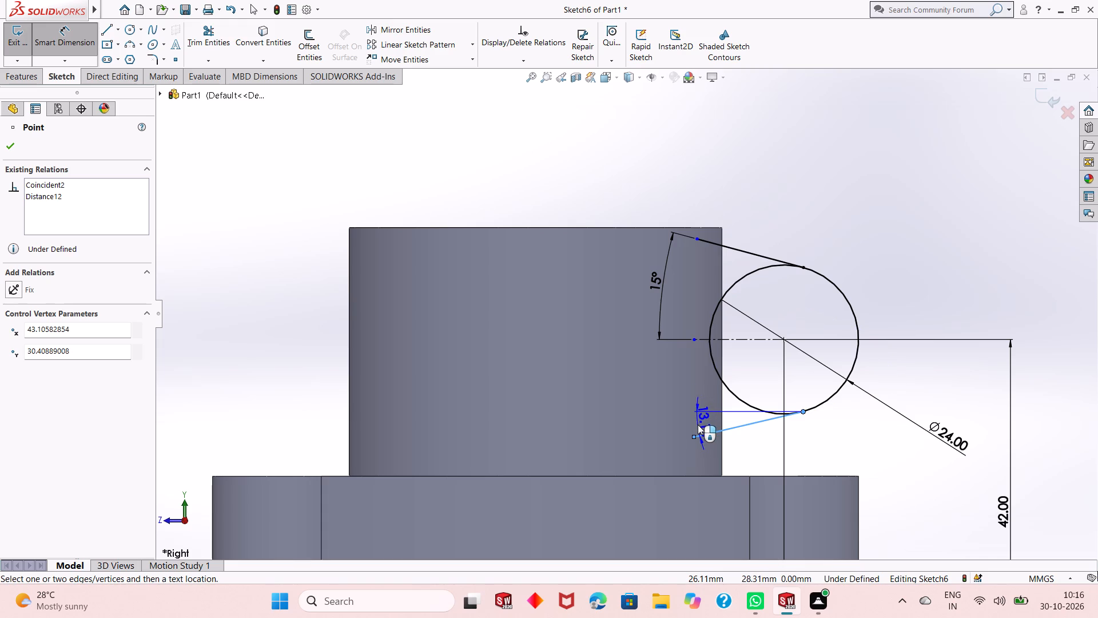
pyautogui.press('Escape')
pyautogui.press('Escape')
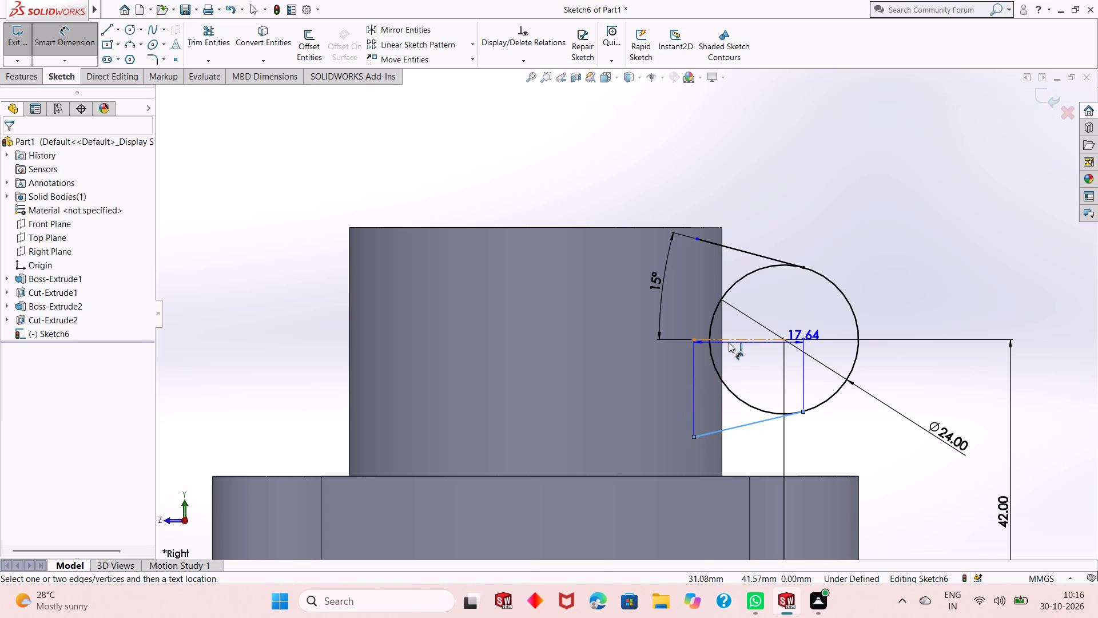
pyautogui.click(733, 339)
pyautogui.click(687, 371)
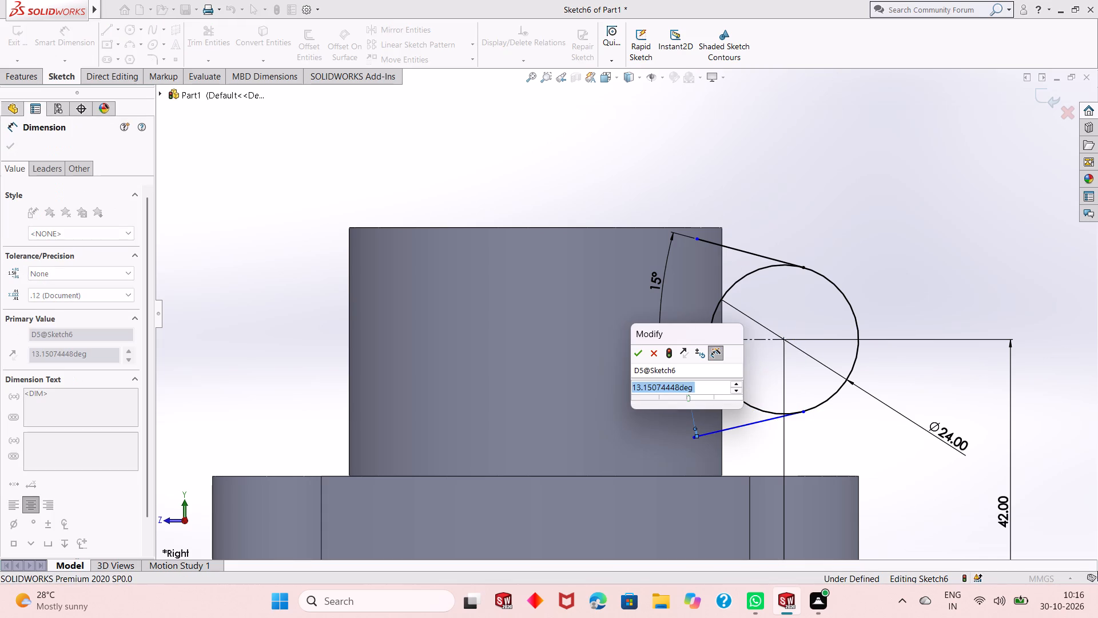
pyautogui.press('1')
pyautogui.press('5')
pyautogui.press('Return')
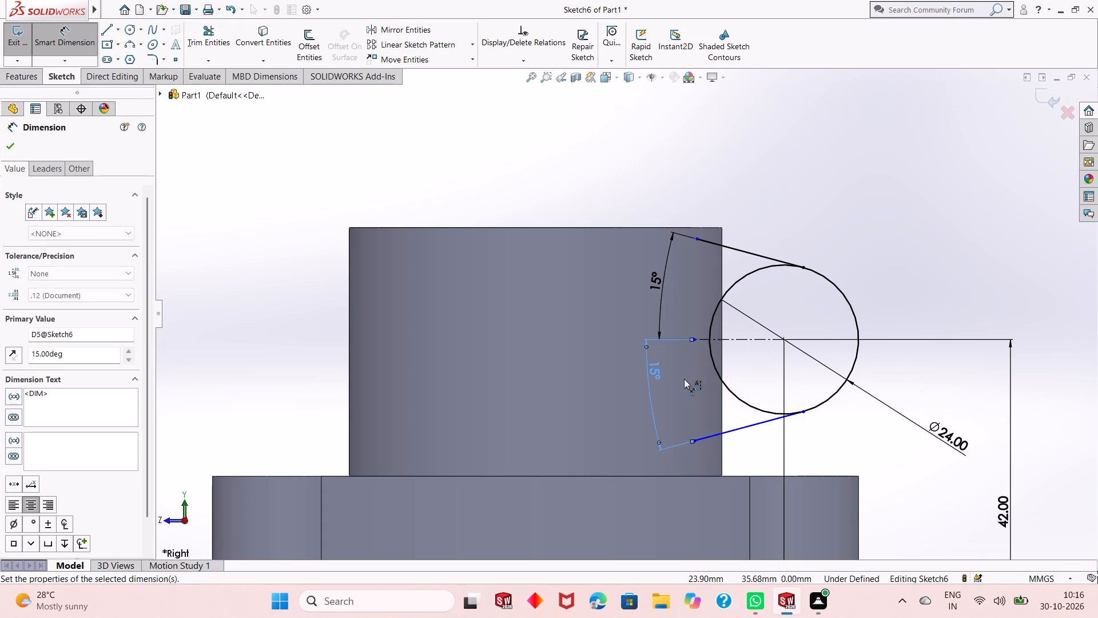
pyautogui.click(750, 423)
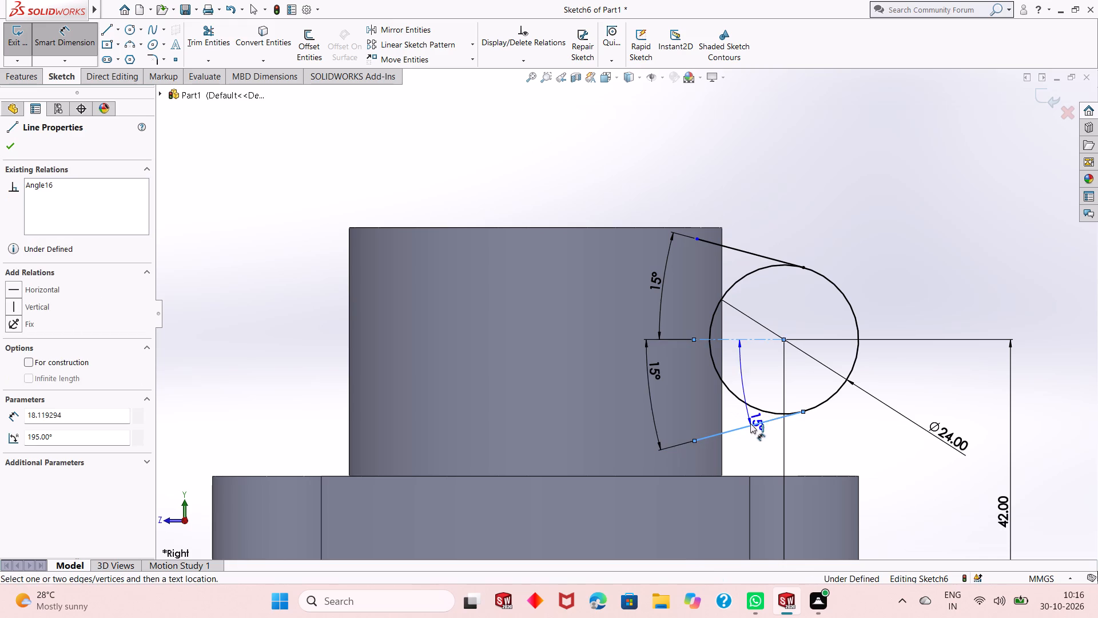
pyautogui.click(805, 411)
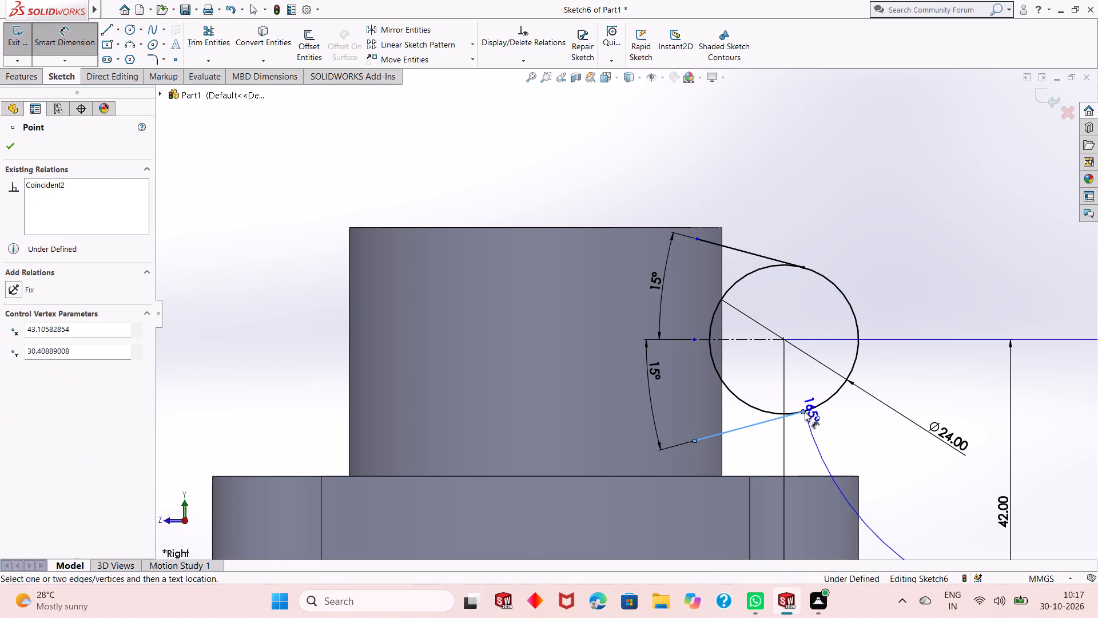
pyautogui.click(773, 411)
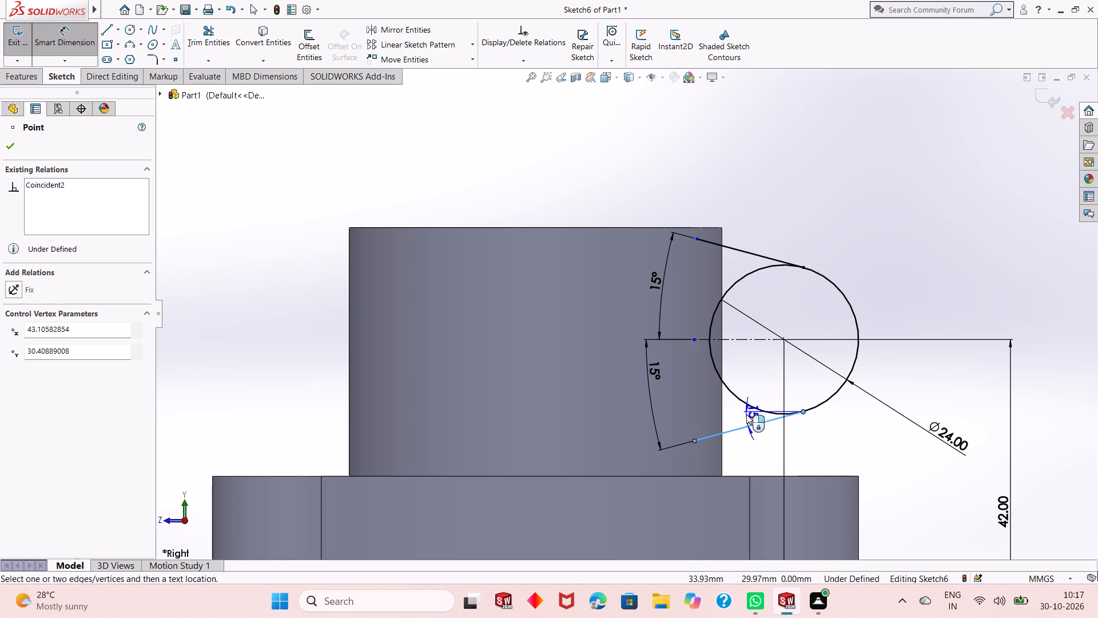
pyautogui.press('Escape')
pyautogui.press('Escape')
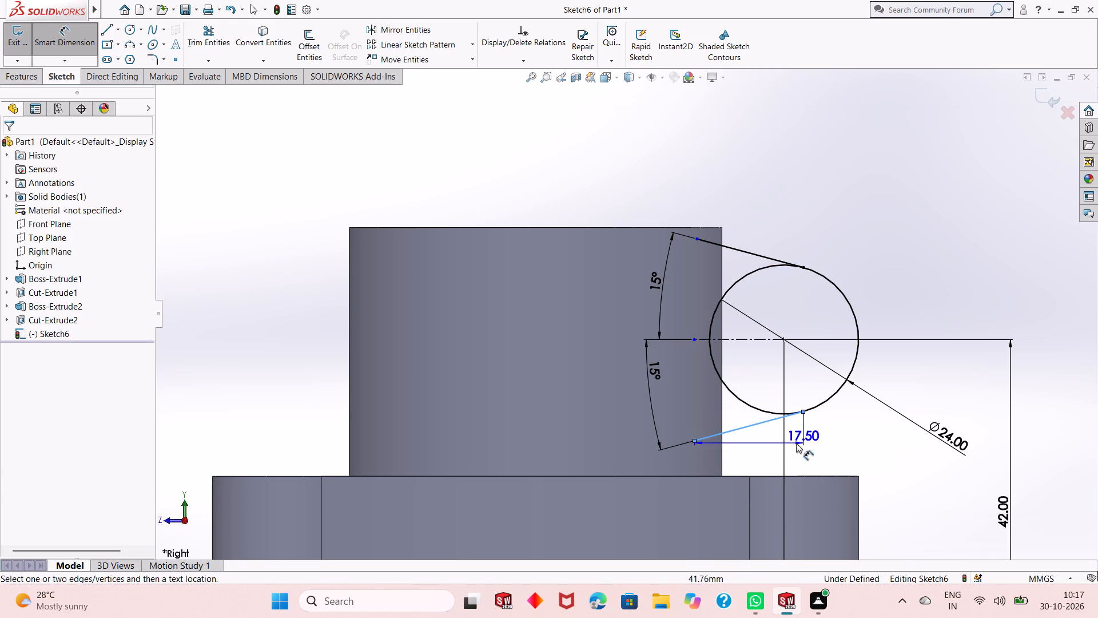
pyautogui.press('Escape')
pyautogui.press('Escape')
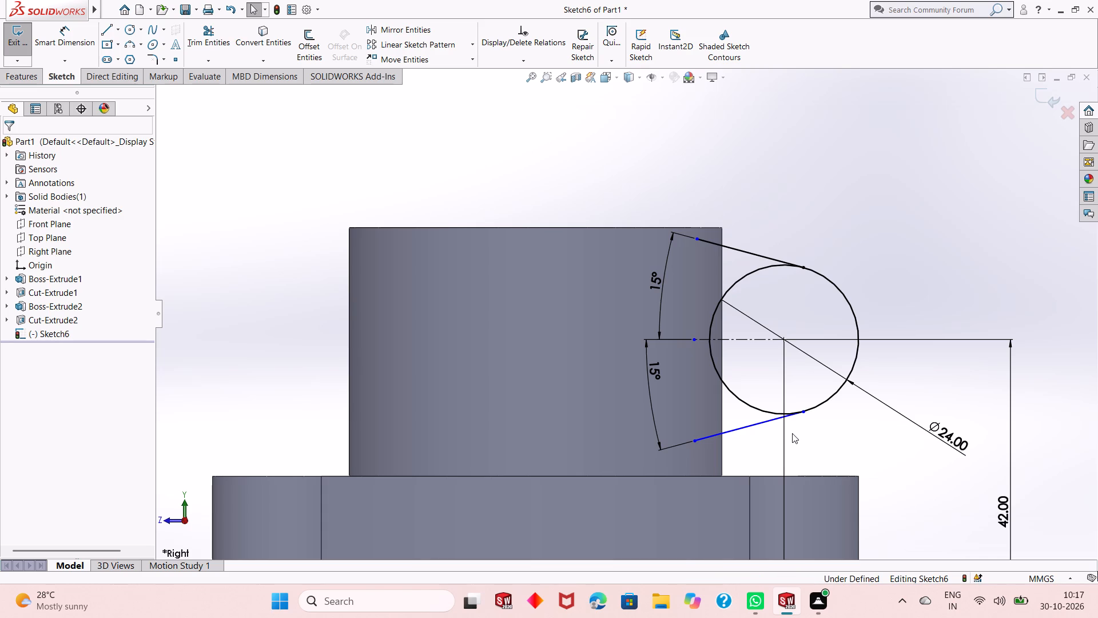
# Make the lower sloping line tangent to the 24 mm circle.
pyautogui.click(747, 426)
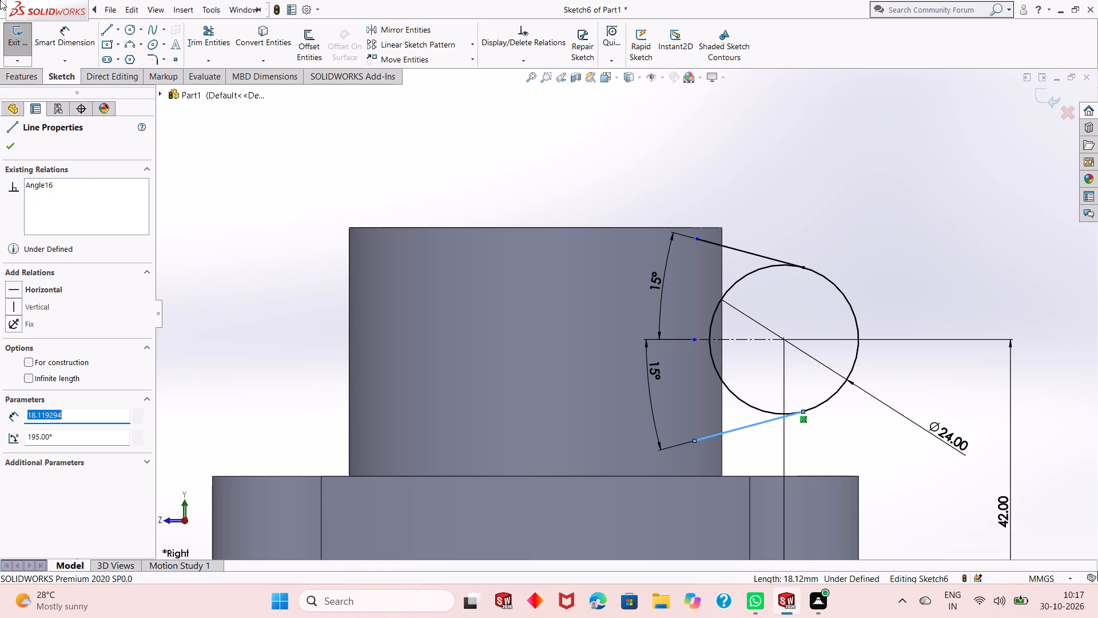
pyautogui.keyDown('ctrl'); pyautogui.click(724, 383); pyautogui.keyUp('ctrl')
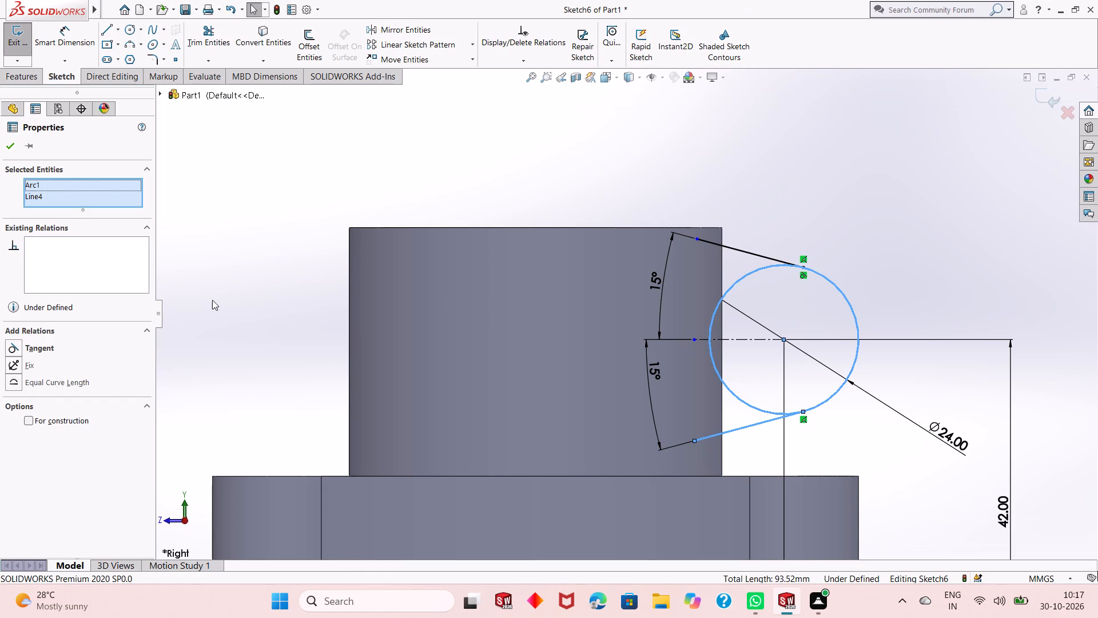
pyautogui.click(45, 352)
pyautogui.click(9, 148)
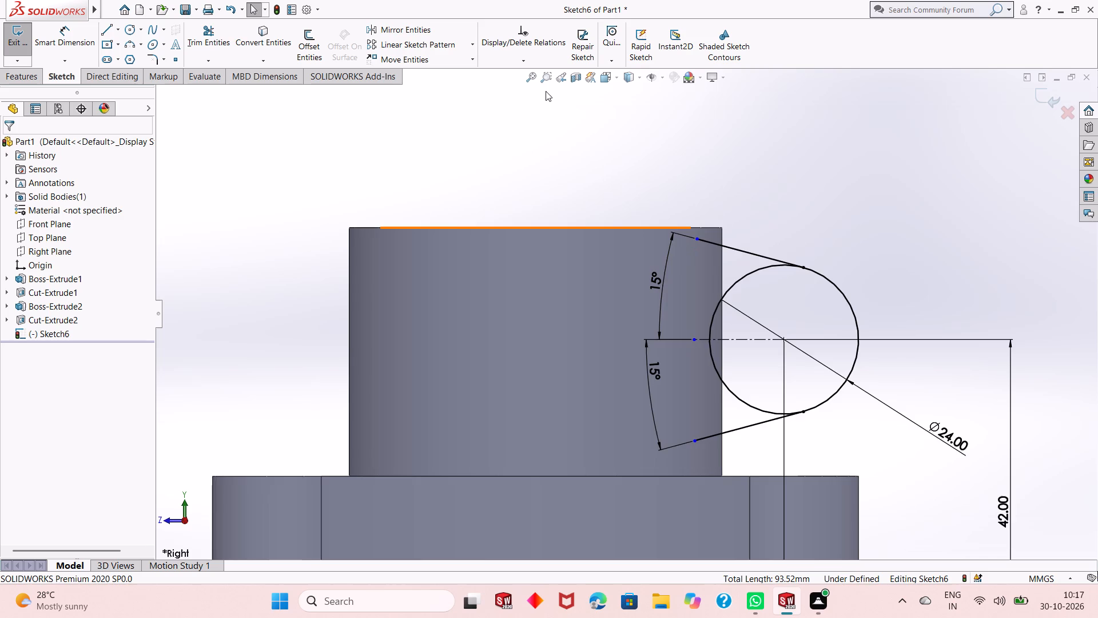
# Draw a near-vertical line about 32.5 mm long joining the inner ends of the two sloping lines inside the boss outline.
pyautogui.scroll(-1, 530, 106)
pyautogui.scroll(-1, 453, 175)
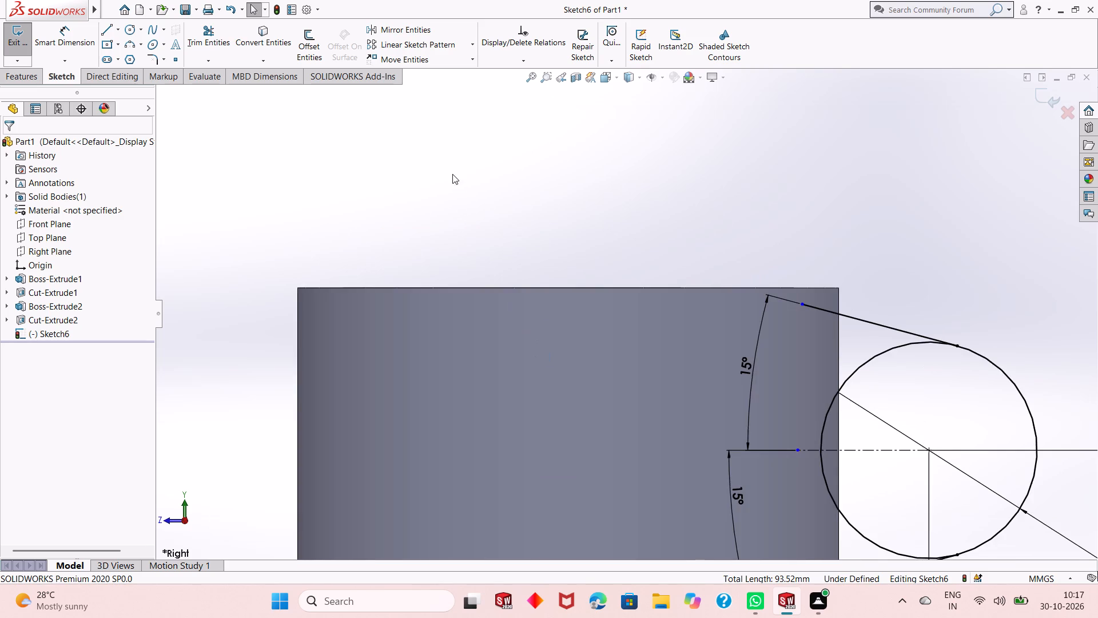
pyautogui.scroll(5, 452, 174)
pyautogui.scroll(-1, 656, 513)
pyautogui.scroll(-1, 760, 332)
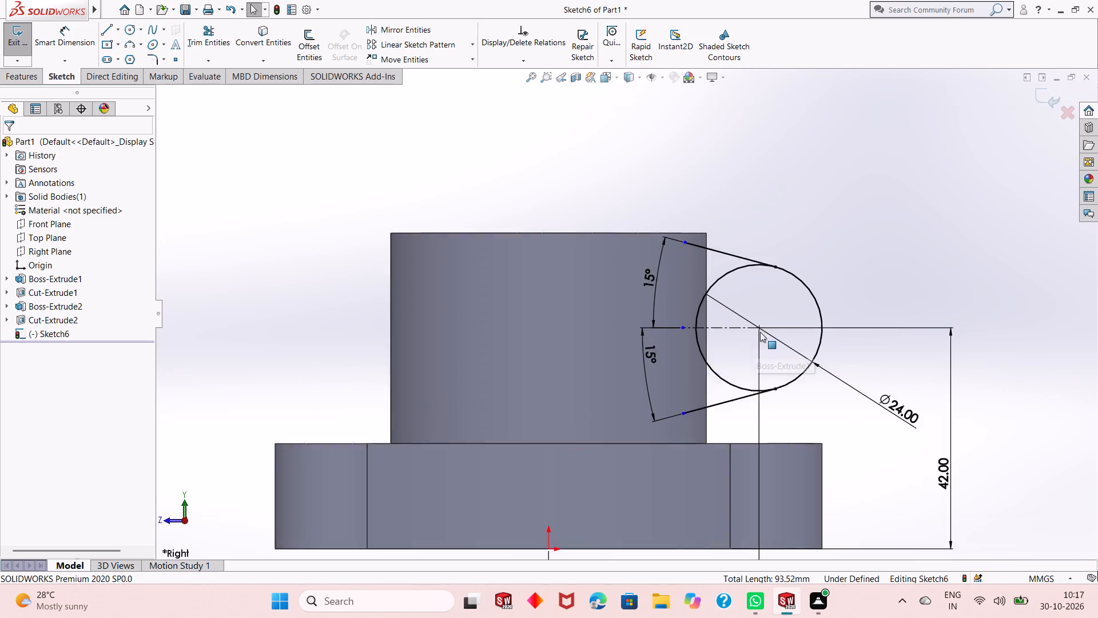
pyautogui.scroll(-1, 760, 332)
pyautogui.scroll(-1, 737, 398)
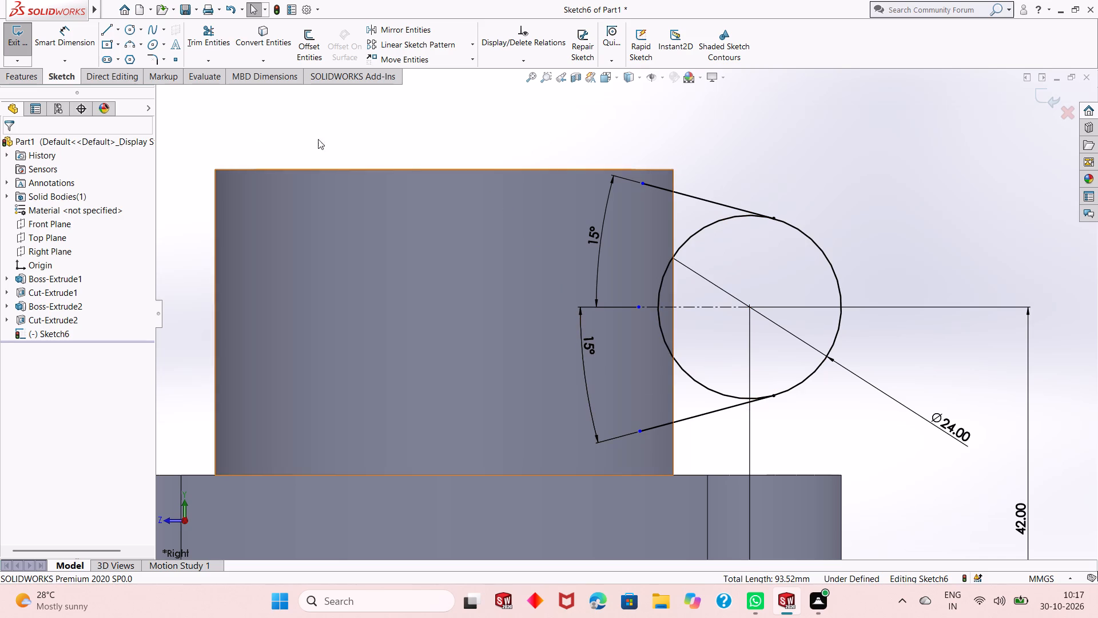
pyautogui.click(106, 33)
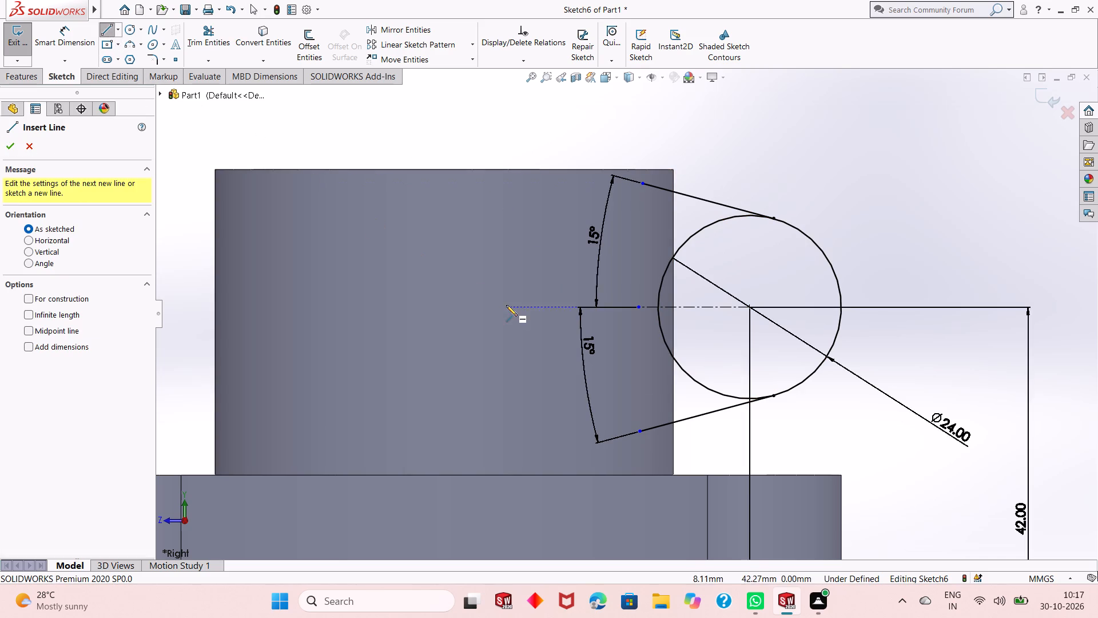
pyautogui.click(644, 185)
pyautogui.click(639, 428)
pyautogui.rightClick(865, 201)
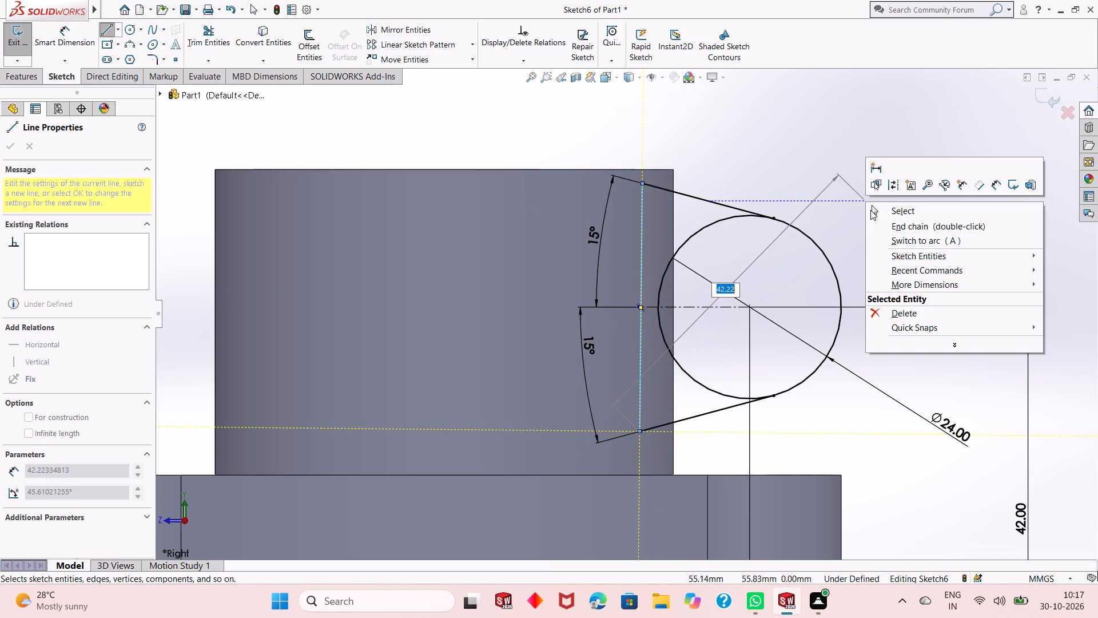
pyautogui.click(876, 215)
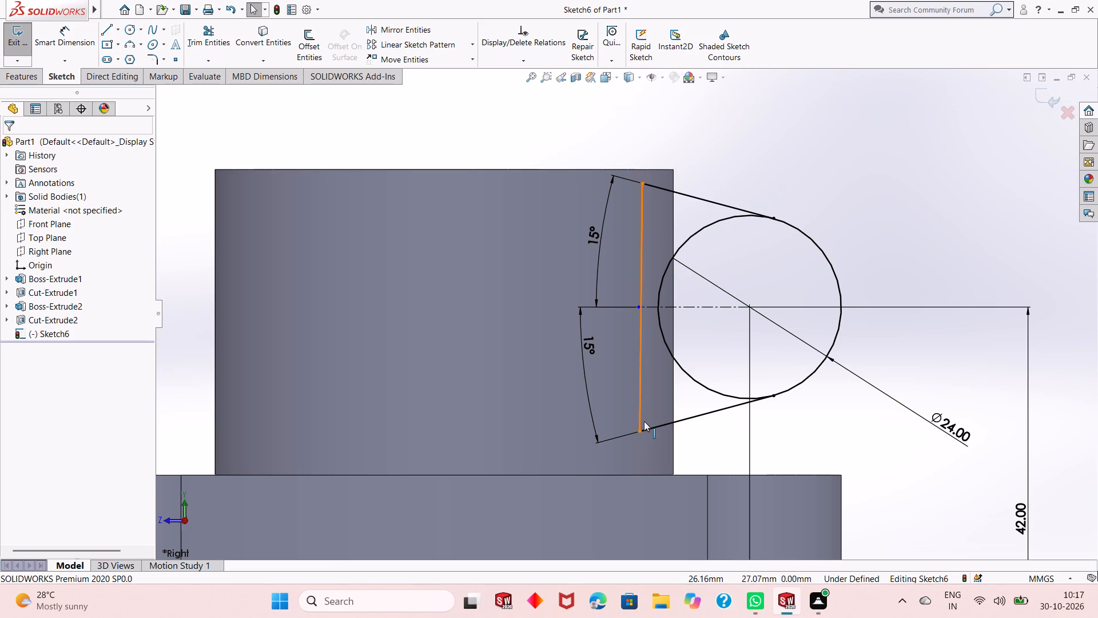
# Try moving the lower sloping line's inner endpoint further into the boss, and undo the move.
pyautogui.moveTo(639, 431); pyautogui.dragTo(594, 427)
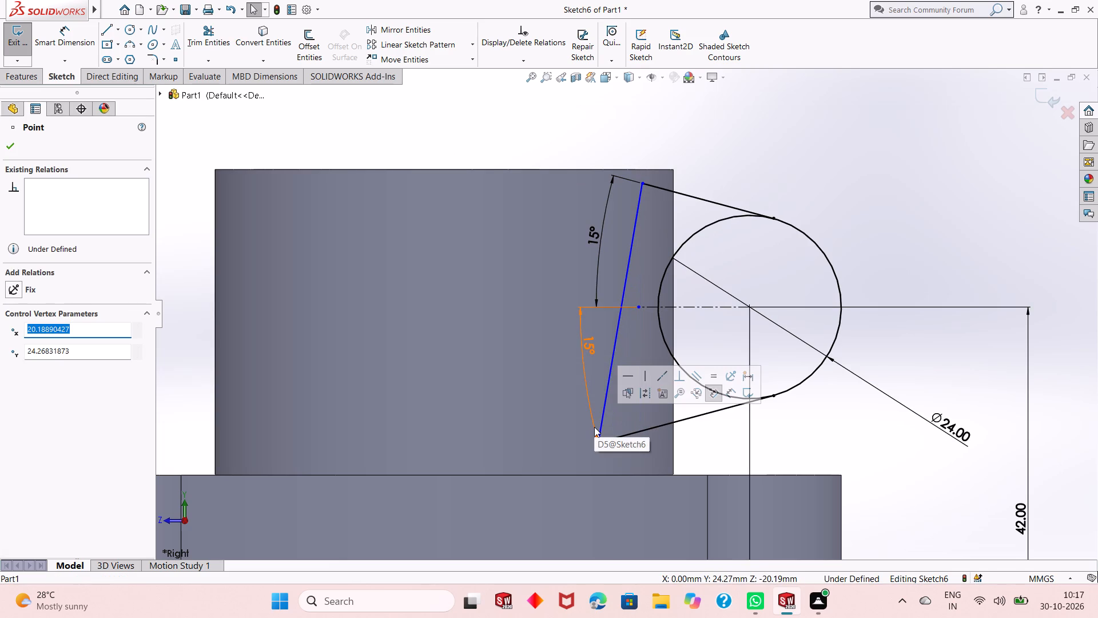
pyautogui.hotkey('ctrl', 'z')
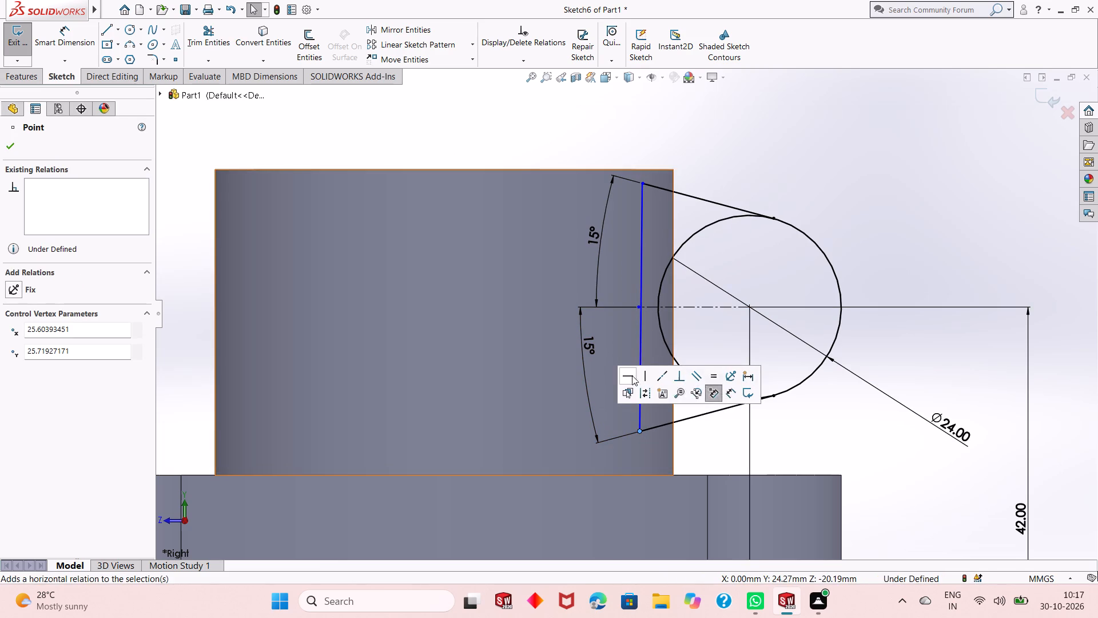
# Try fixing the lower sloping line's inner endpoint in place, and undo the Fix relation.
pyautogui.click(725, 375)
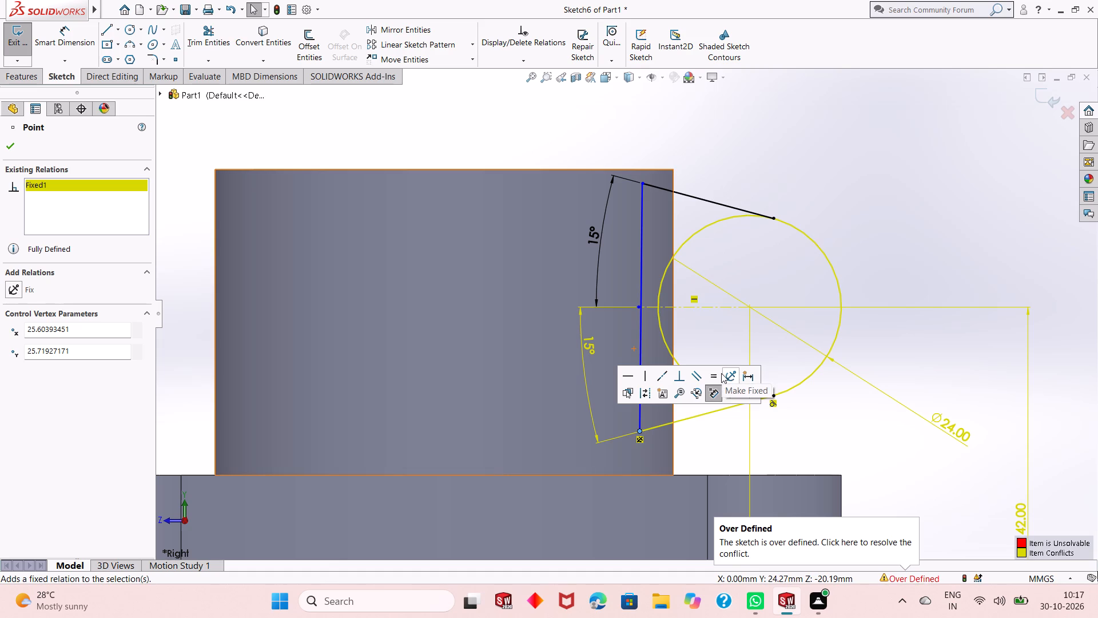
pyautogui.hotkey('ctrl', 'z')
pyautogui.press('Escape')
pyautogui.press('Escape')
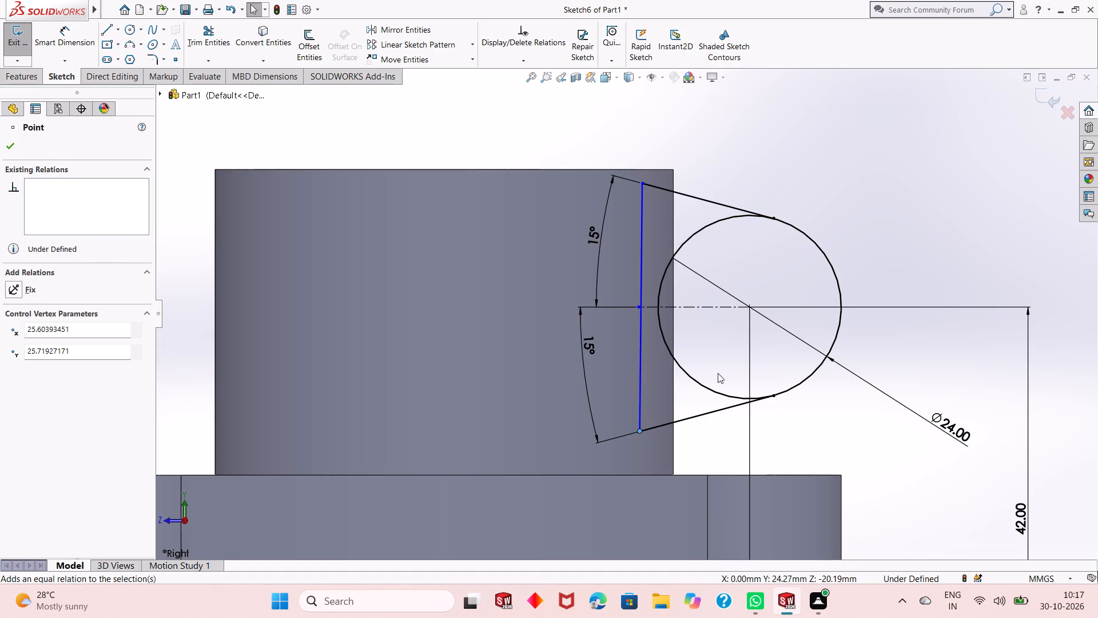
# Add a horizontal dimension between the two endpoints of the lower sloping line, accepting the proposed value.
pyautogui.press('Escape')
pyautogui.press('Escape')
pyautogui.press('Escape')
pyautogui.press('Escape')
pyautogui.press('Escape')
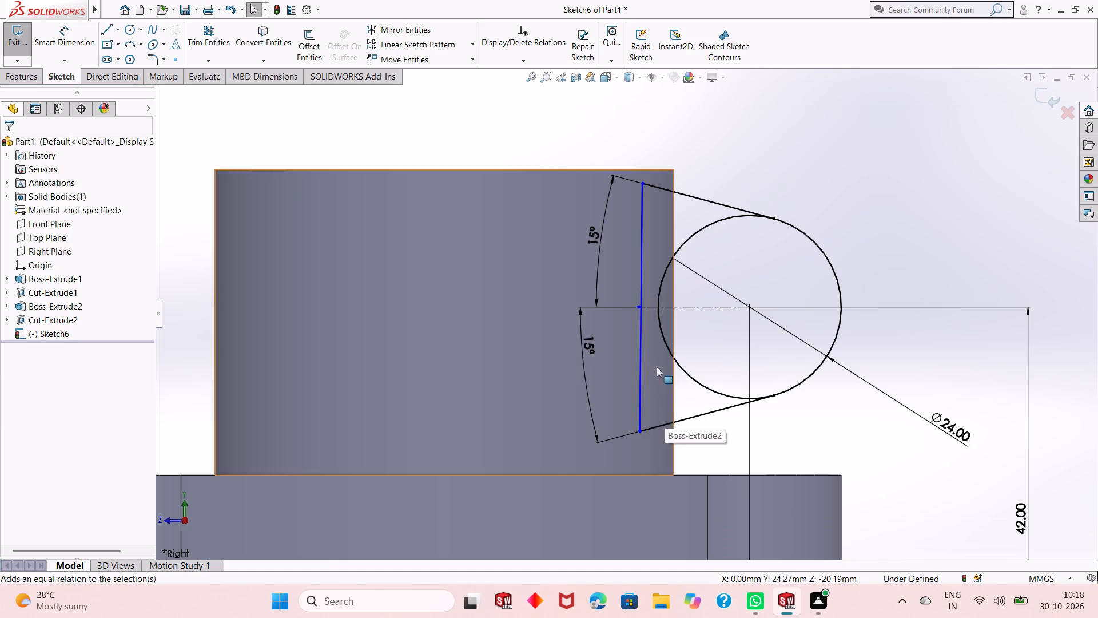
pyautogui.click(81, 45)
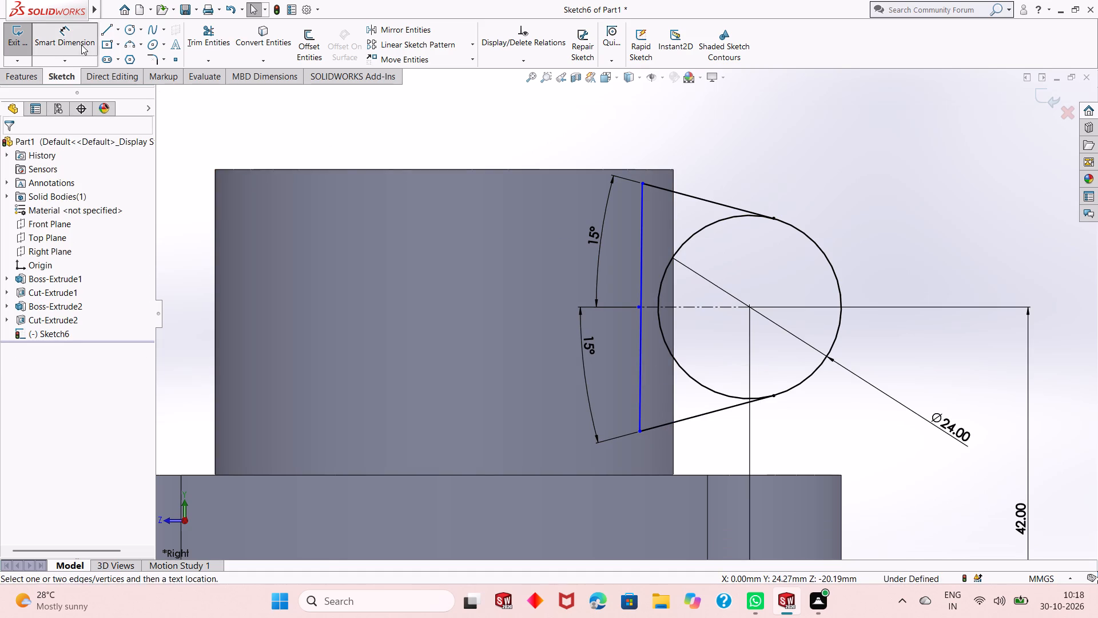
pyautogui.click(642, 431)
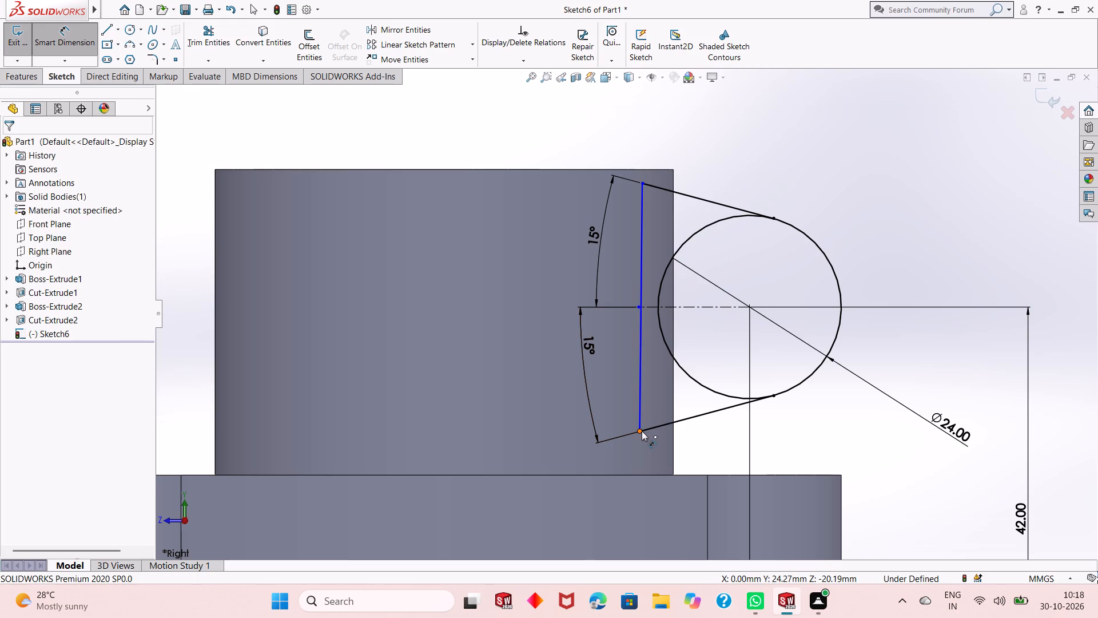
pyautogui.click(774, 397)
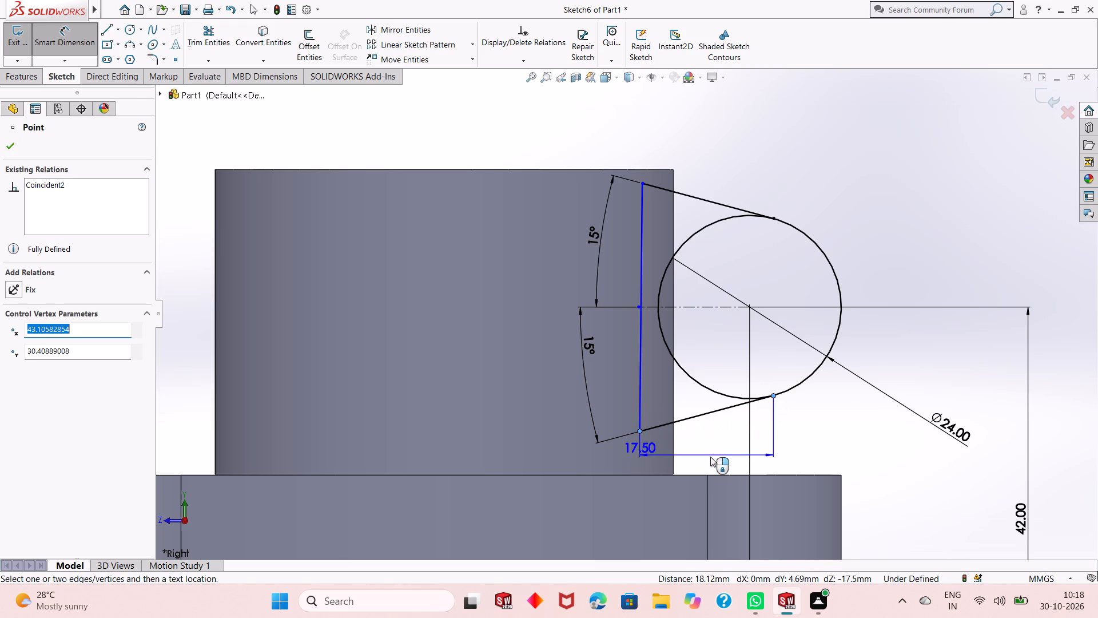
pyautogui.click(710, 457)
pyautogui.click(661, 438)
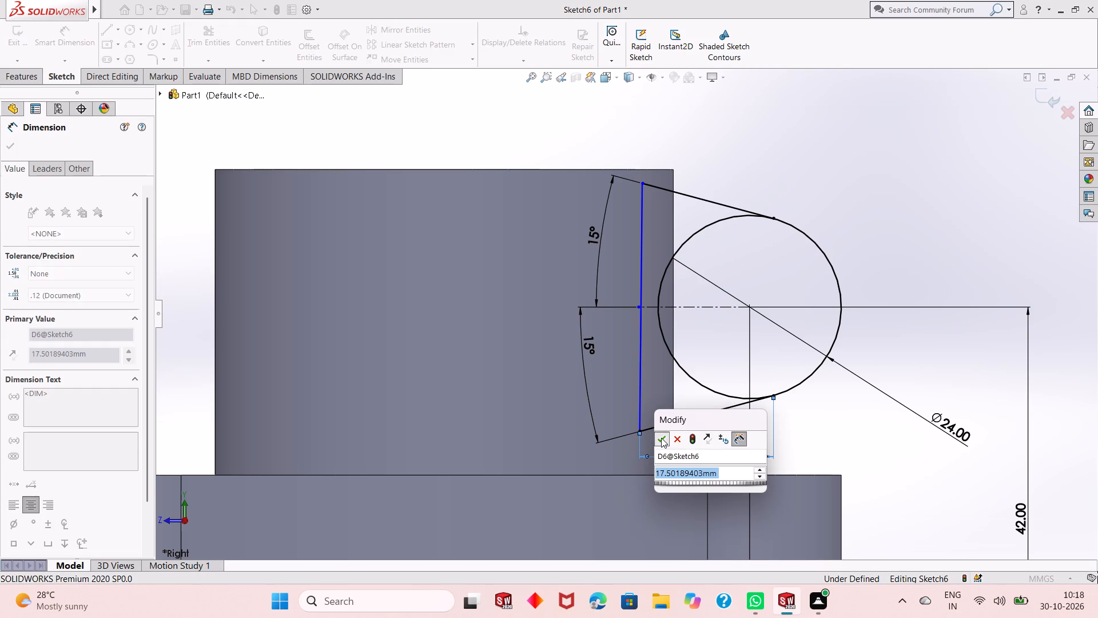
pyautogui.press('Escape')
pyautogui.press('Escape')
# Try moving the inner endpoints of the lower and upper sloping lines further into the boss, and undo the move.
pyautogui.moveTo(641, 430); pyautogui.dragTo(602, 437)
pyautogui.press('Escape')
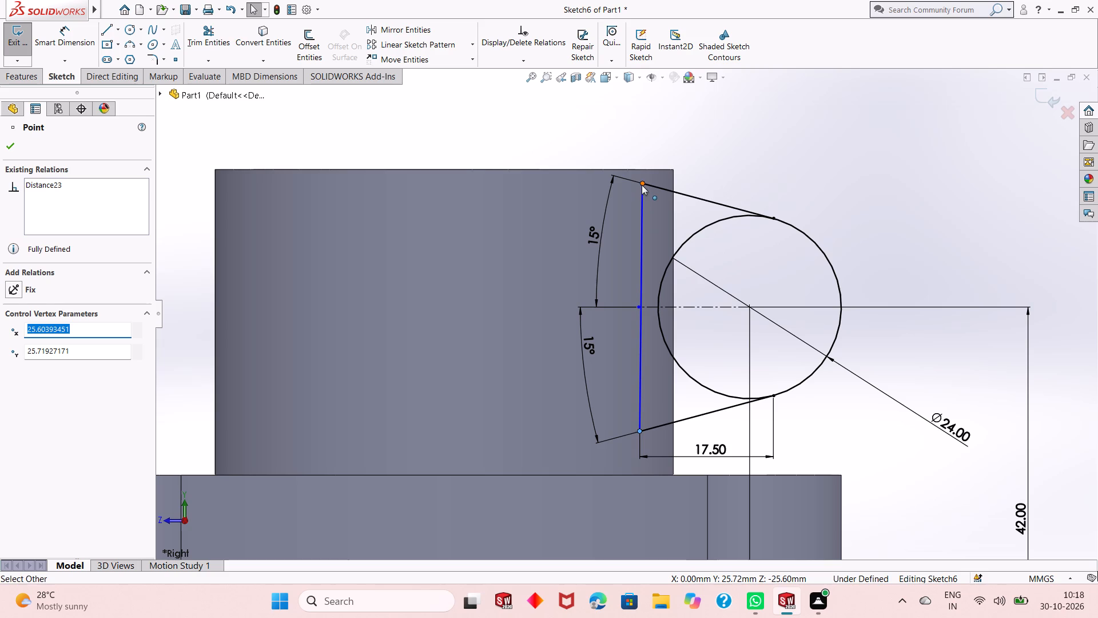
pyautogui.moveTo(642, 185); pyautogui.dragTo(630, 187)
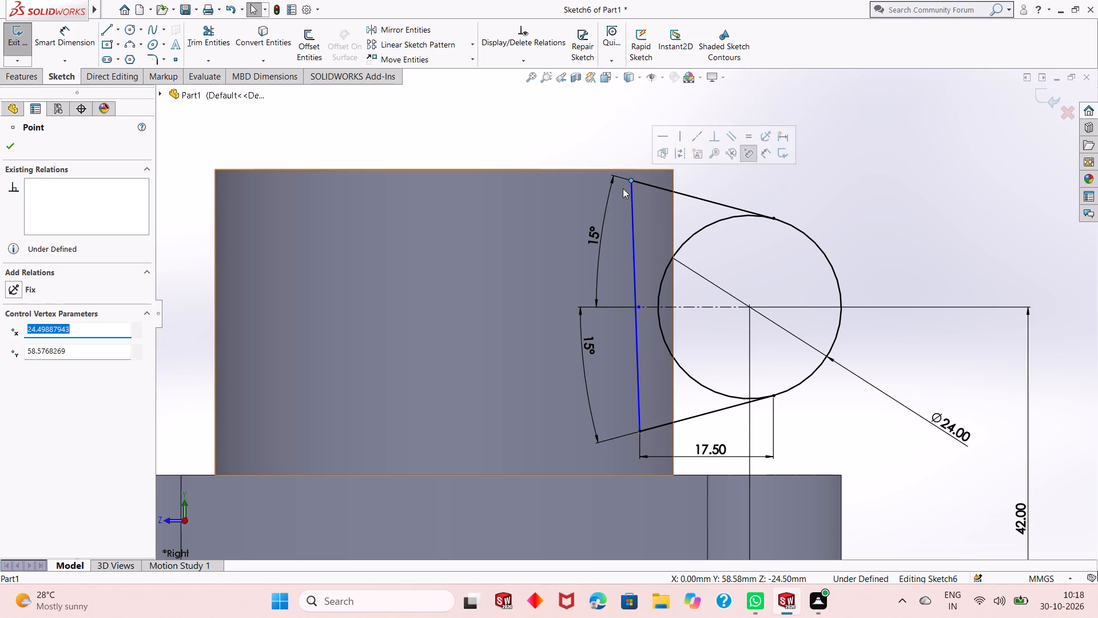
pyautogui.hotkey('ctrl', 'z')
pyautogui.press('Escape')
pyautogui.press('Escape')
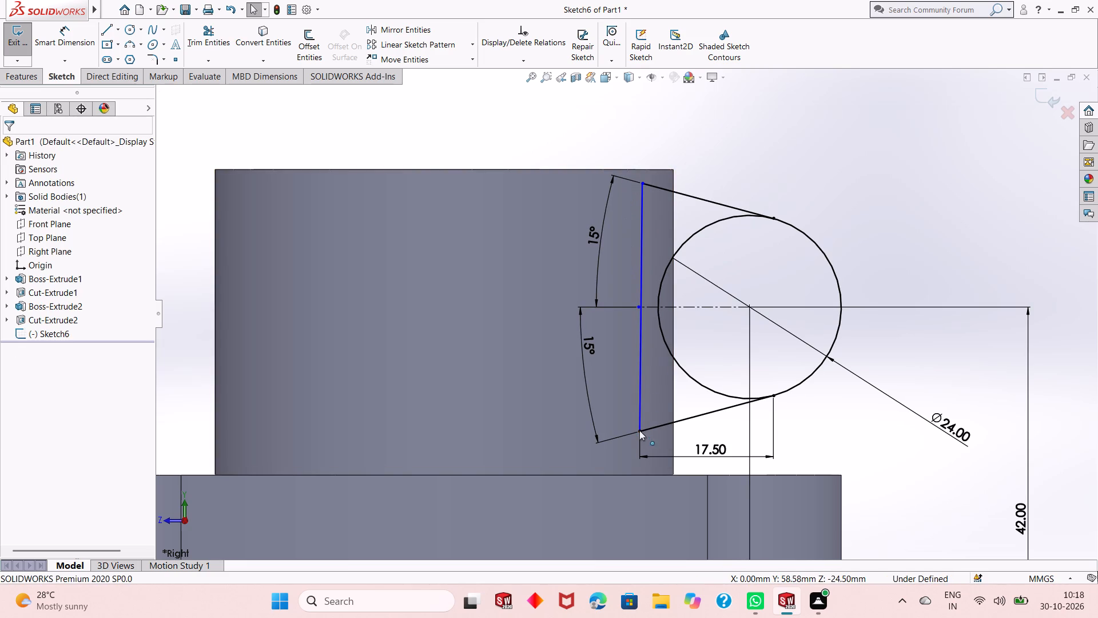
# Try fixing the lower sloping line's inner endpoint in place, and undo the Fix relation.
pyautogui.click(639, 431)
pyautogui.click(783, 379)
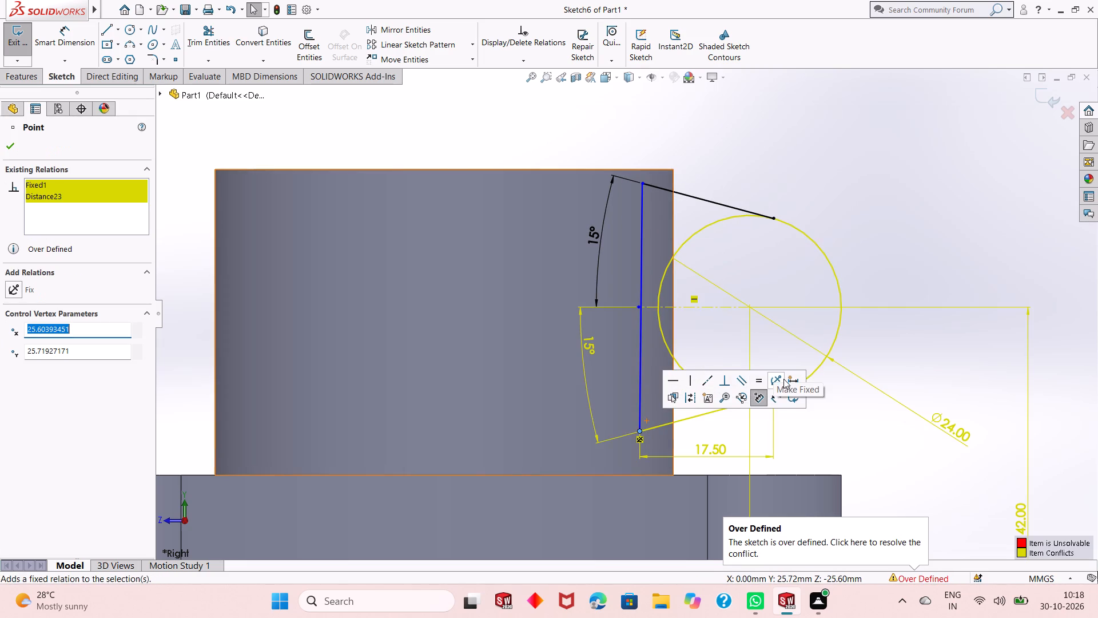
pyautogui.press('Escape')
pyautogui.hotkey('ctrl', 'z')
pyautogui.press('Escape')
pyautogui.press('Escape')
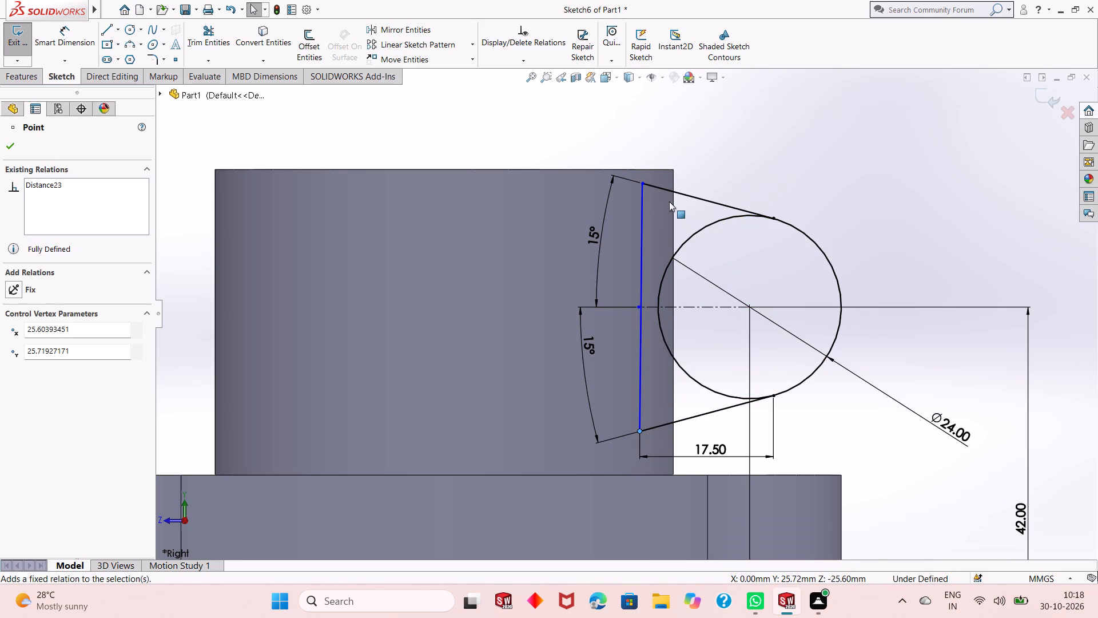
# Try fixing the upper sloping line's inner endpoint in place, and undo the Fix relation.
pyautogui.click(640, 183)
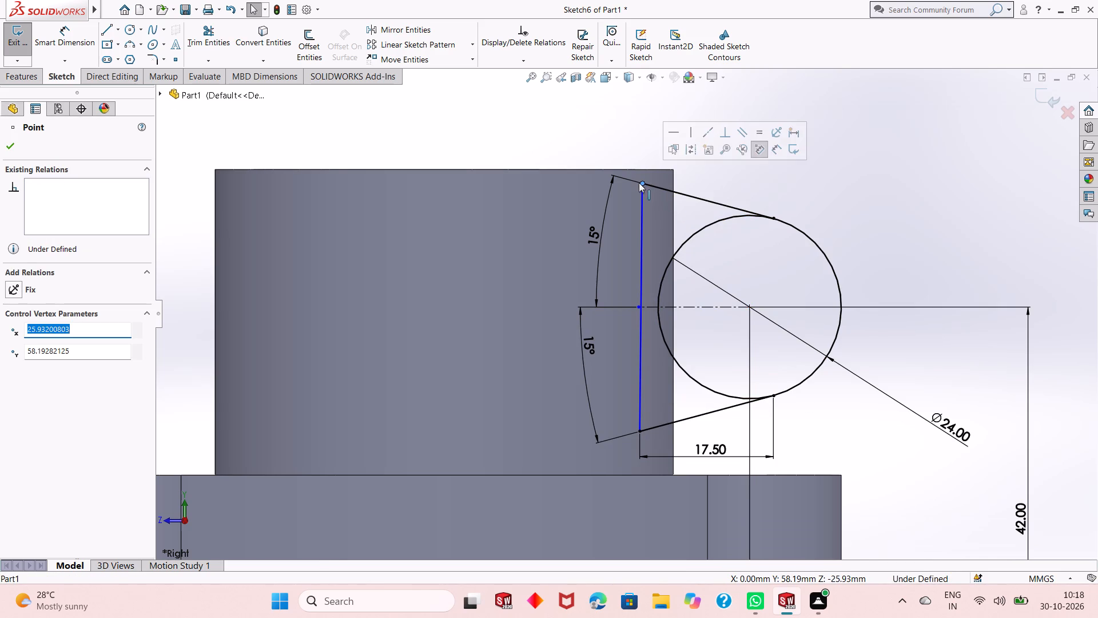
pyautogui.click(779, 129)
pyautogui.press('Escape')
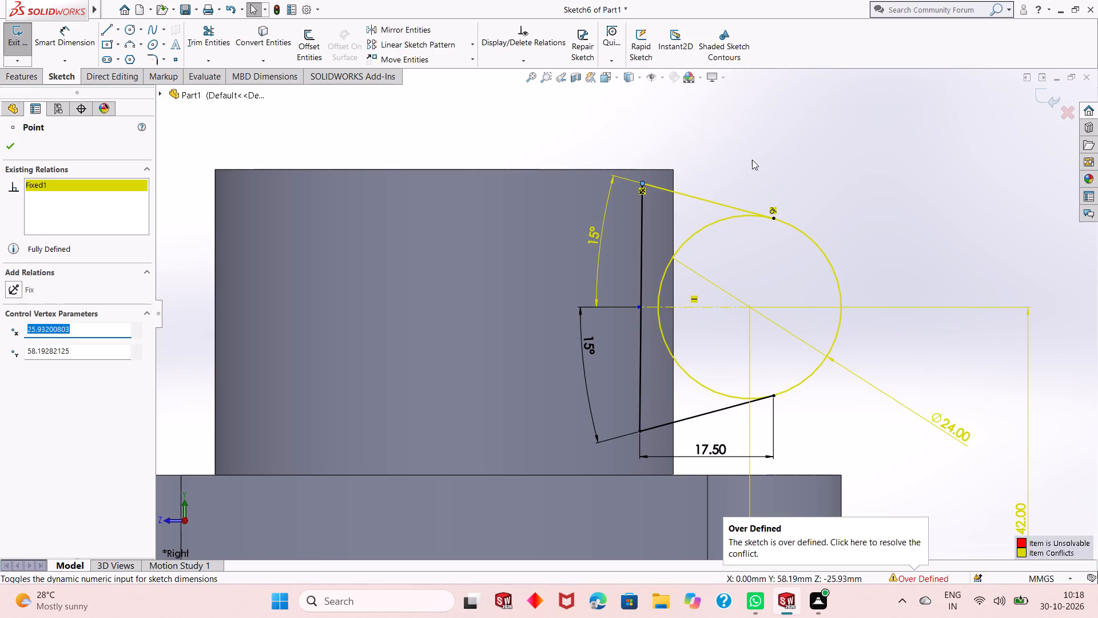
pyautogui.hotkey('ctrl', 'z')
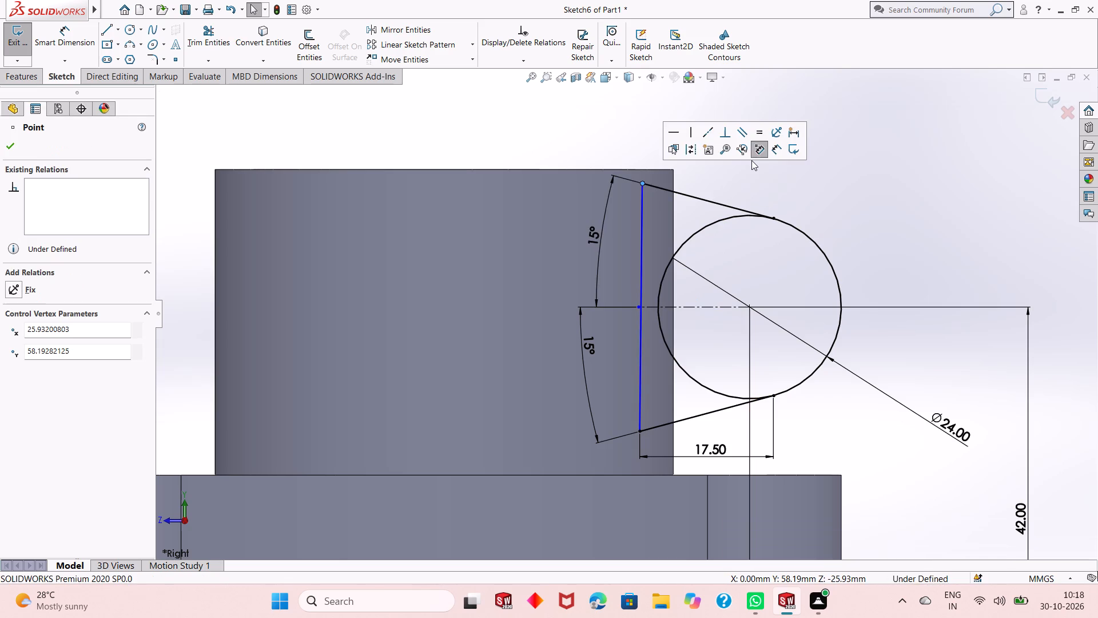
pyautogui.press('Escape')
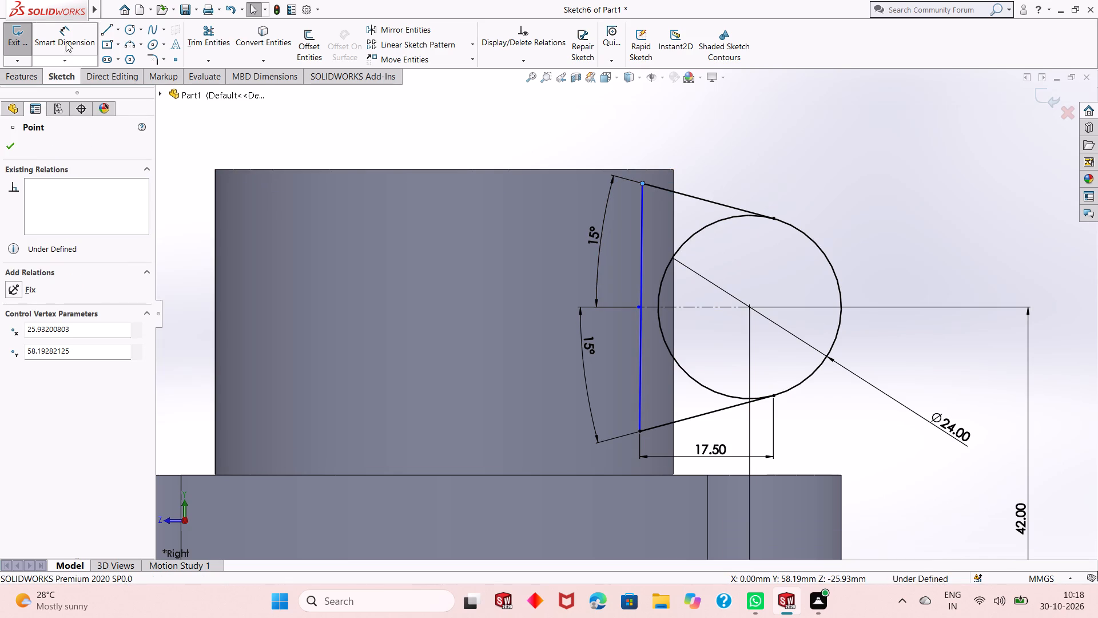
# Dimension the distance from the near-vertical line to the upper tangent point on the circle, accepting the proposed value.
pyautogui.click(66, 38)
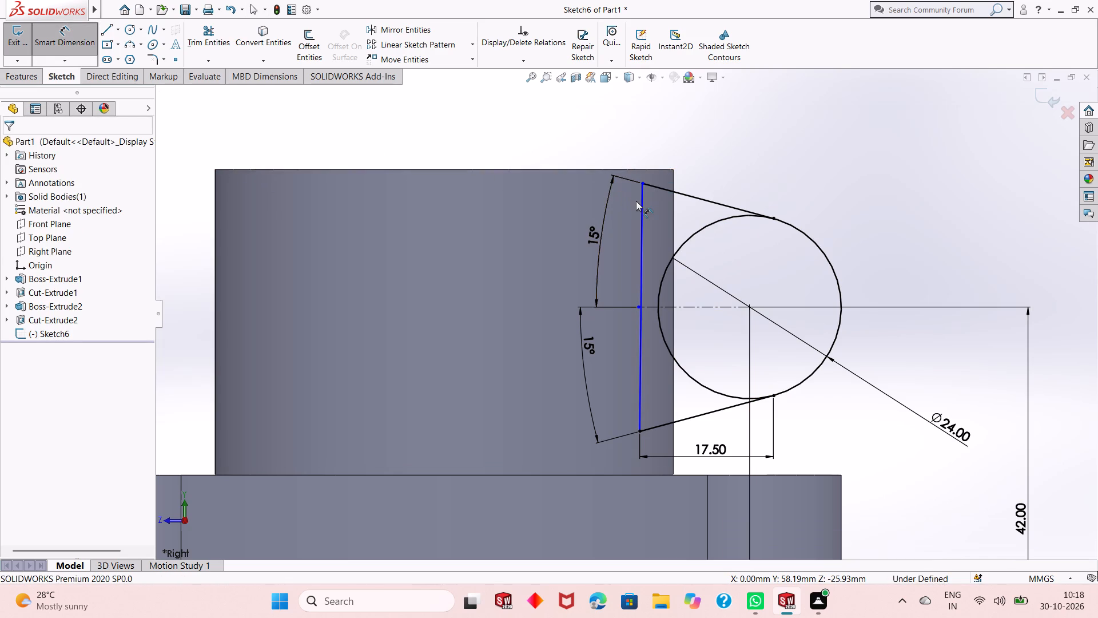
pyautogui.click(640, 204)
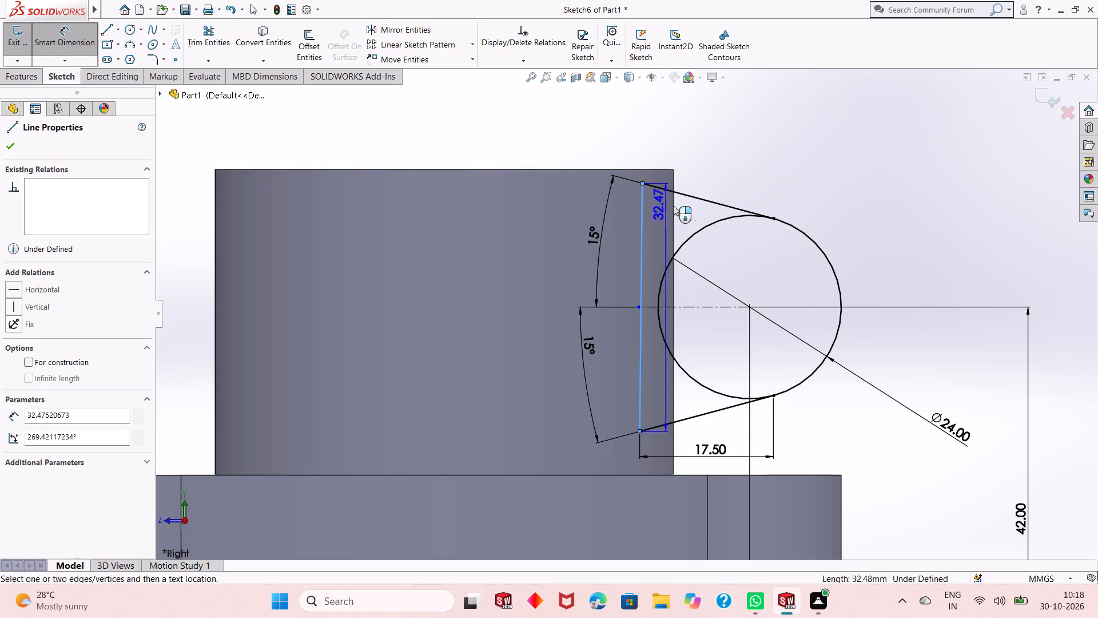
pyautogui.click(775, 216)
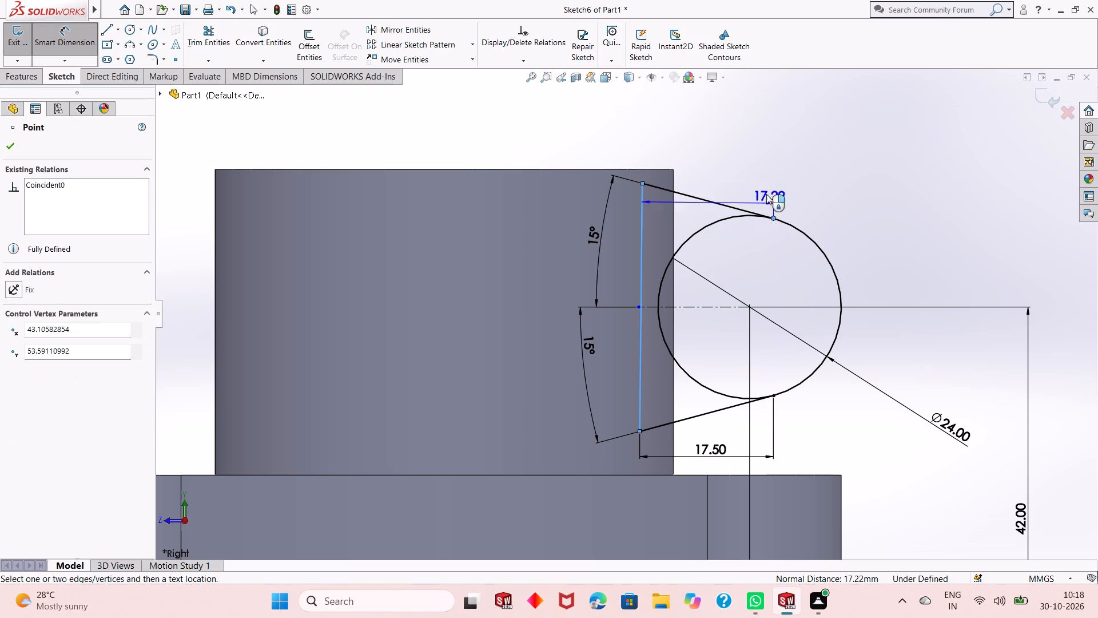
pyautogui.click(744, 132)
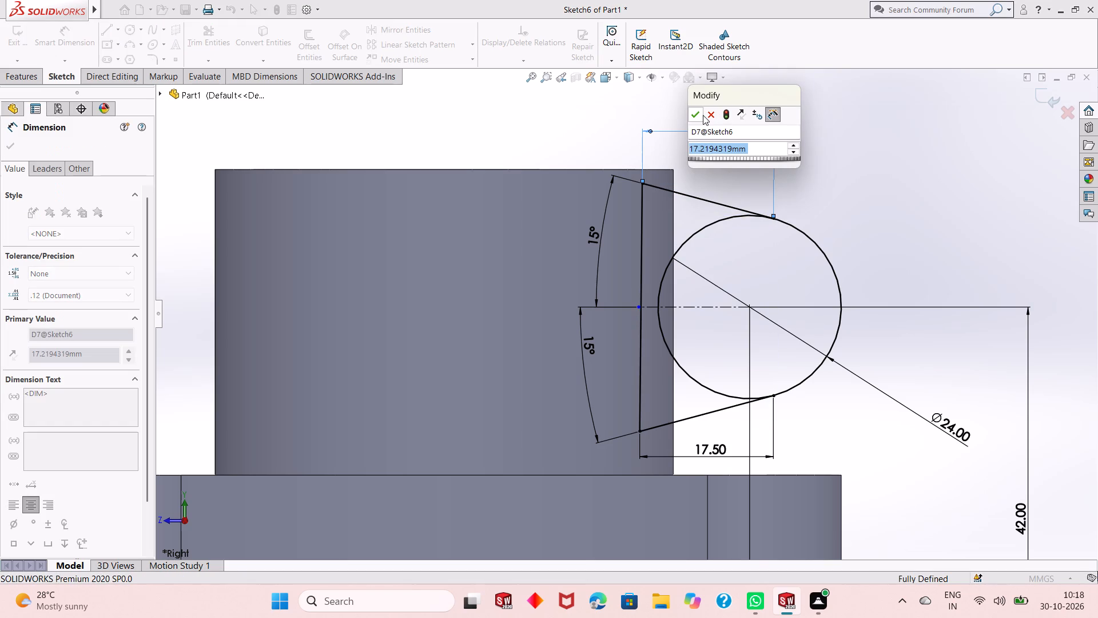
pyautogui.click(703, 115)
pyautogui.rightClick(795, 129)
pyautogui.click(833, 163)
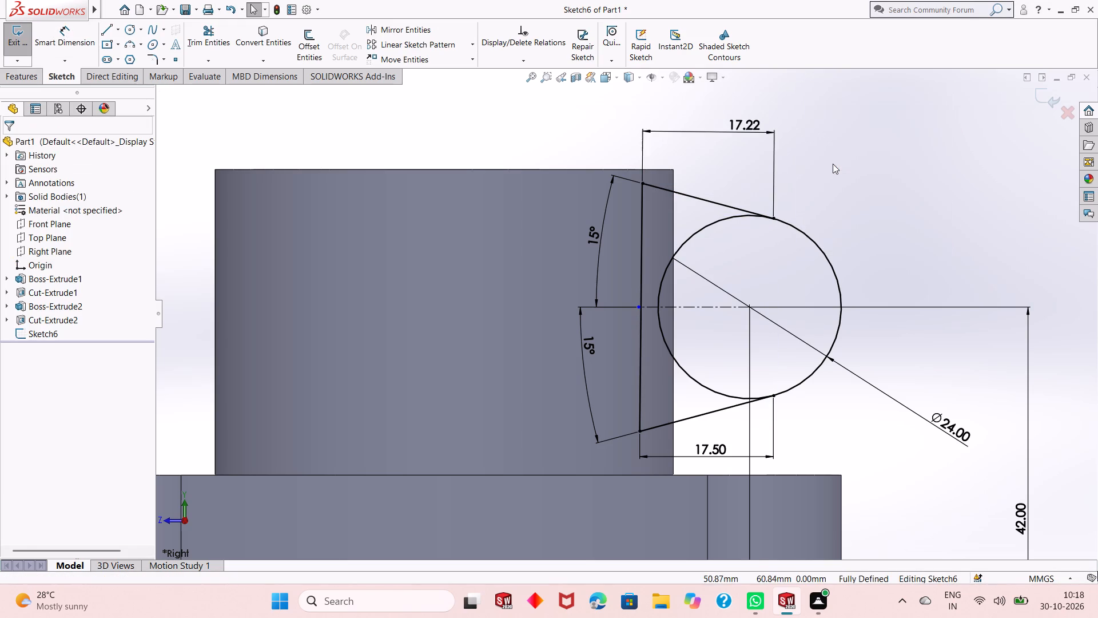
# Trim away the 24 mm circle's inner arcs between the two tangent points, leaving the rounded outer end of the lug.
pyautogui.click(206, 31)
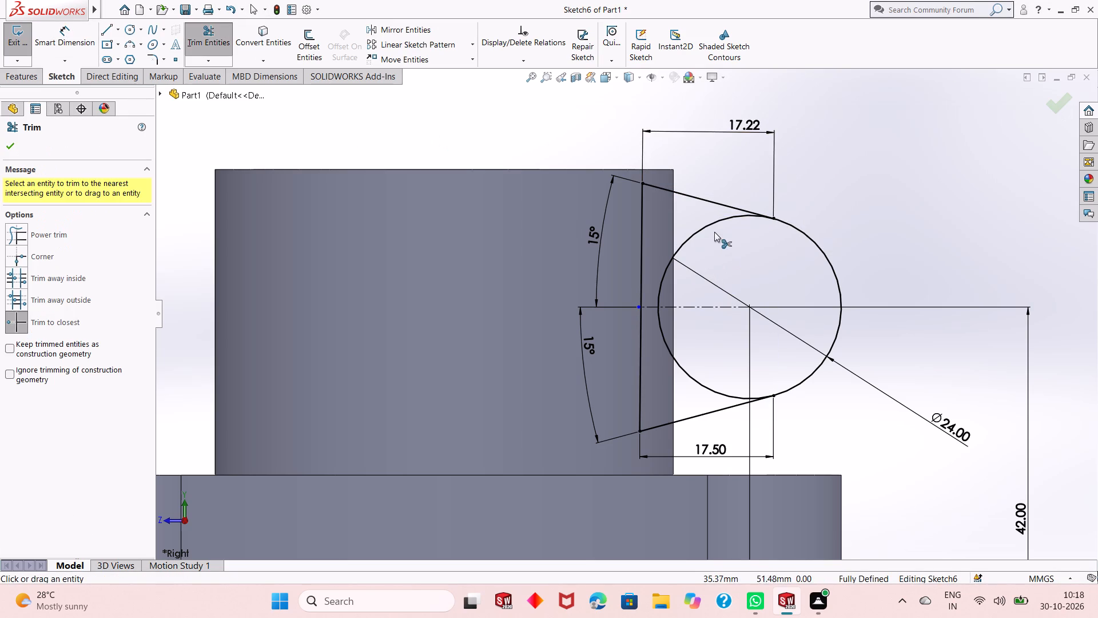
pyautogui.click(713, 222)
pyautogui.click(665, 336)
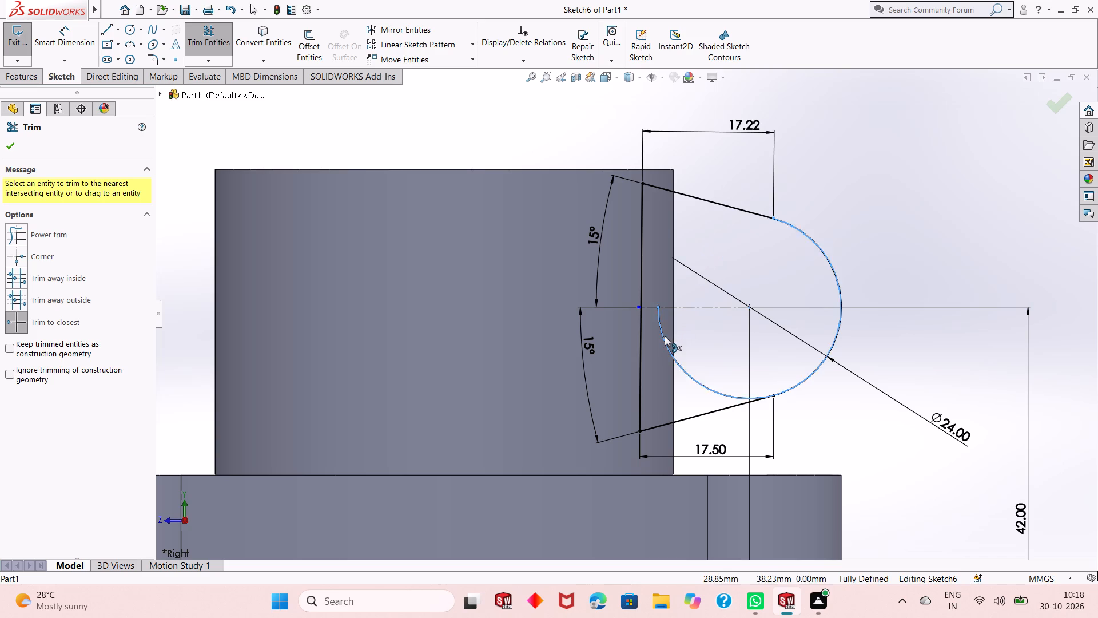
pyautogui.press('Escape')
pyautogui.press('Escape')
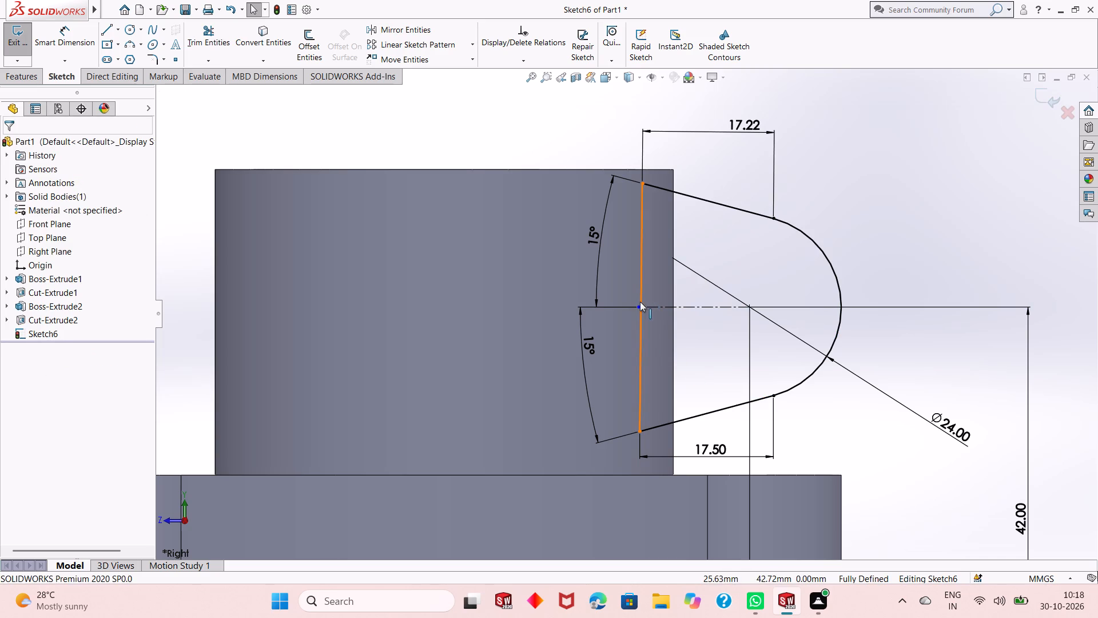
# Move the horizontal centreline's inner endpoint onto the near-vertical closing line.
pyautogui.moveTo(636, 306); pyautogui.dragTo(655, 303)
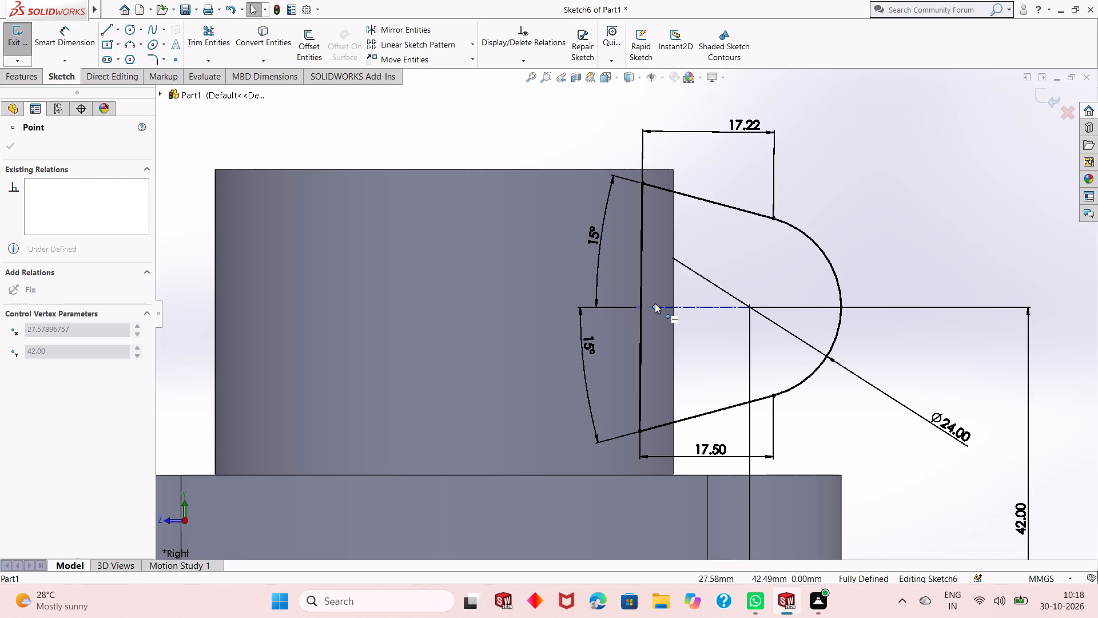
pyautogui.moveTo(655, 303); pyautogui.dragTo(644, 303)
pyautogui.press('Escape')
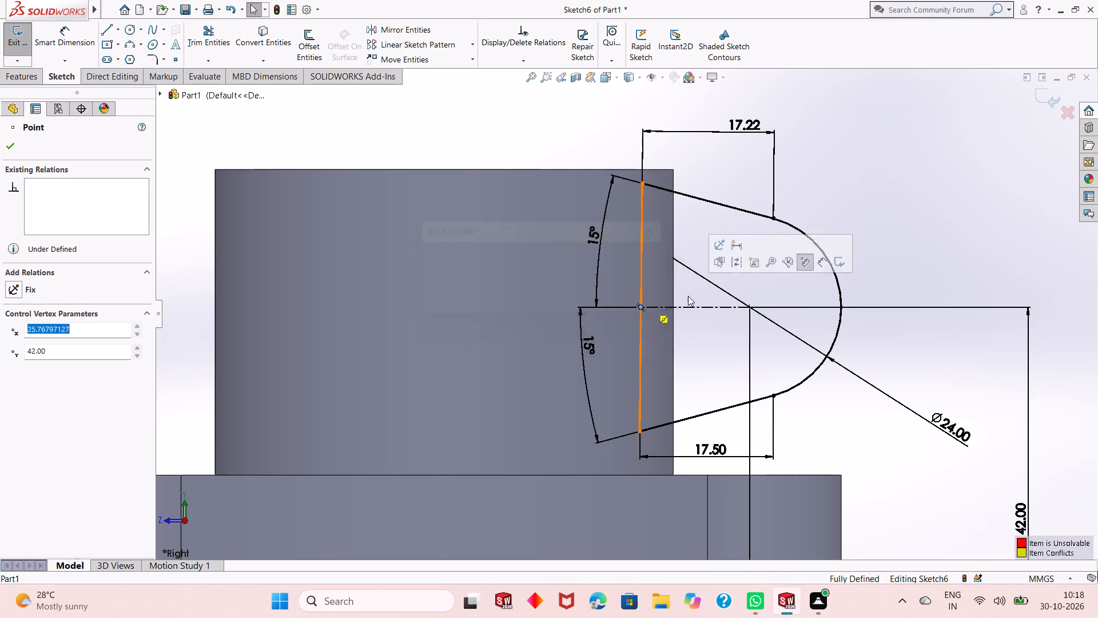
pyautogui.press('Escape')
pyautogui.press('Escape')
pyautogui.press('Escape')
pyautogui.press('Escape')
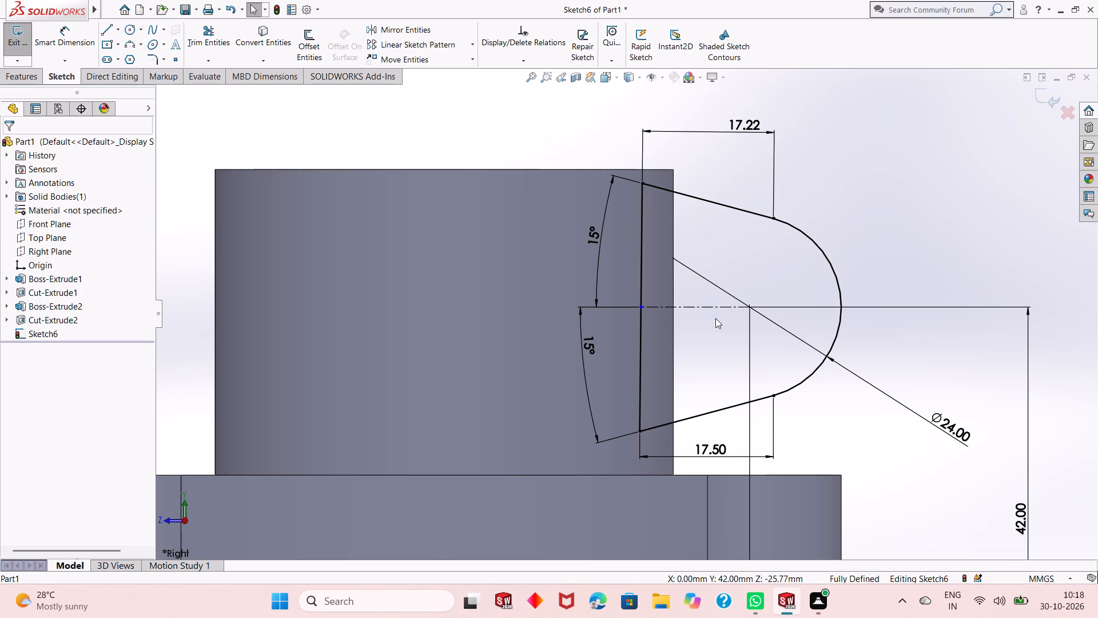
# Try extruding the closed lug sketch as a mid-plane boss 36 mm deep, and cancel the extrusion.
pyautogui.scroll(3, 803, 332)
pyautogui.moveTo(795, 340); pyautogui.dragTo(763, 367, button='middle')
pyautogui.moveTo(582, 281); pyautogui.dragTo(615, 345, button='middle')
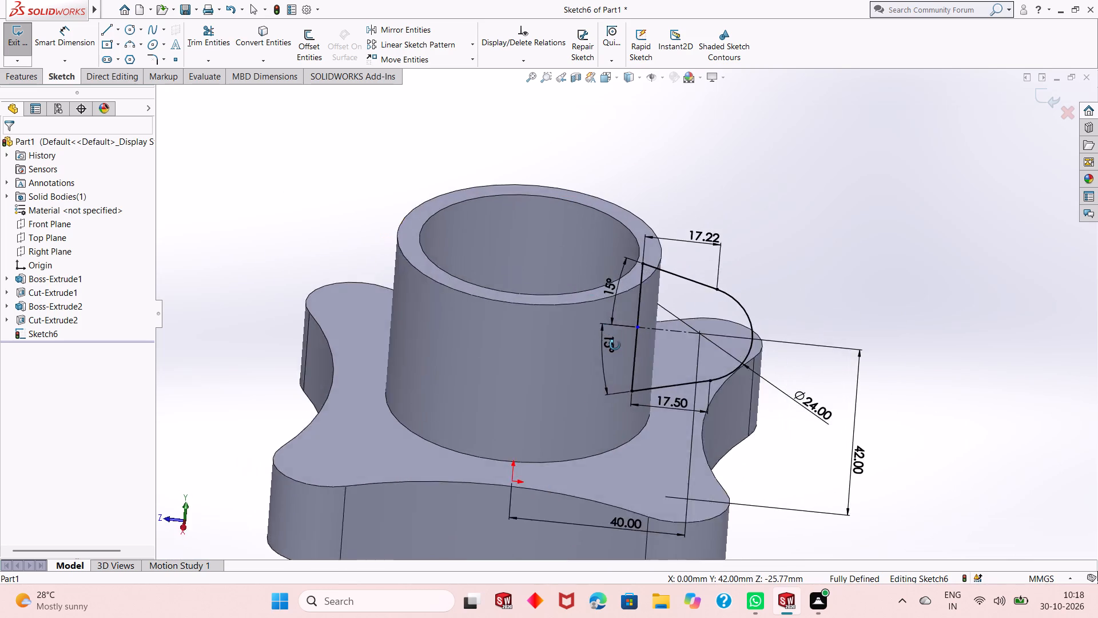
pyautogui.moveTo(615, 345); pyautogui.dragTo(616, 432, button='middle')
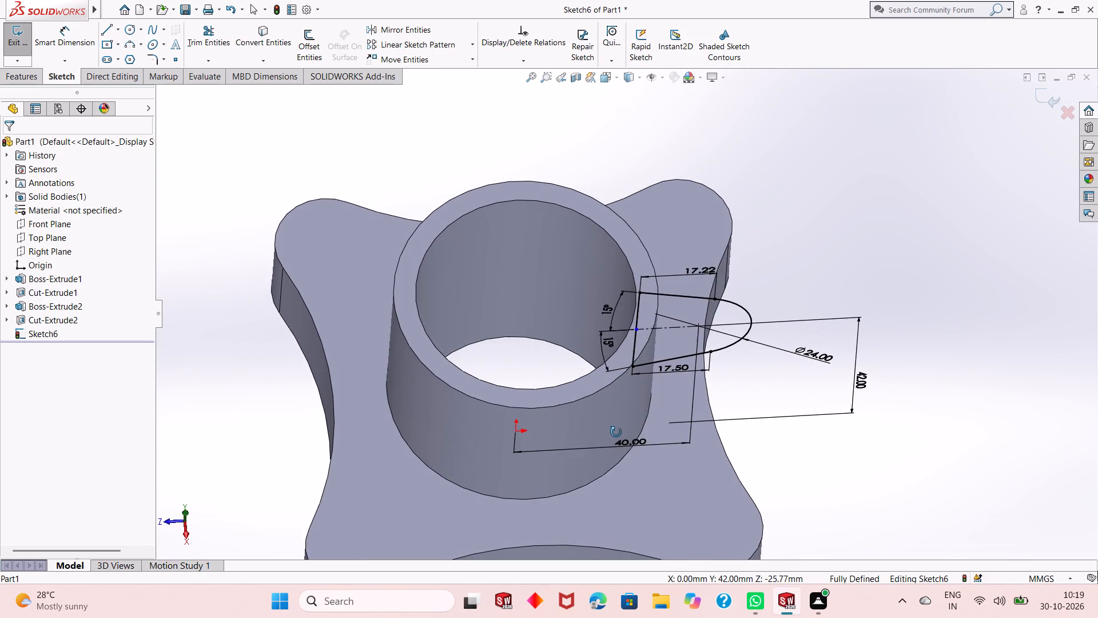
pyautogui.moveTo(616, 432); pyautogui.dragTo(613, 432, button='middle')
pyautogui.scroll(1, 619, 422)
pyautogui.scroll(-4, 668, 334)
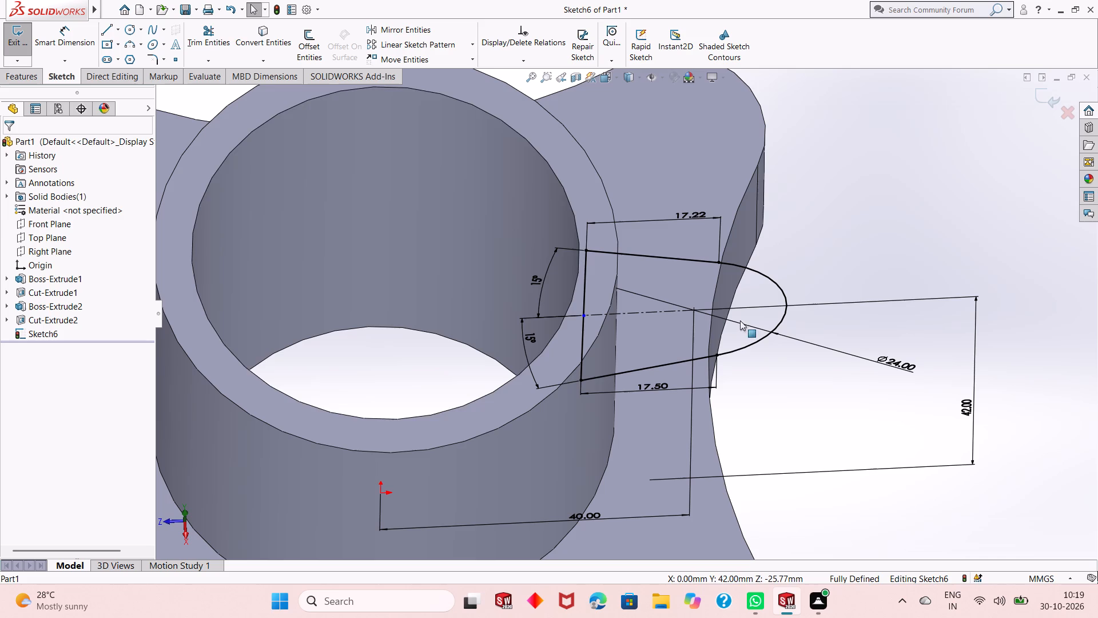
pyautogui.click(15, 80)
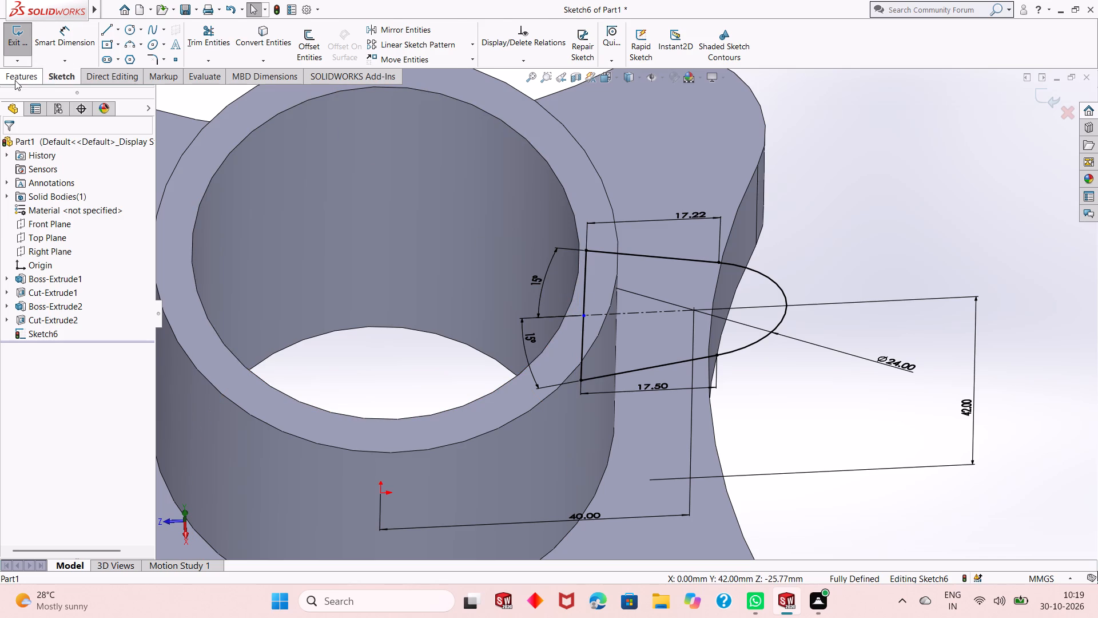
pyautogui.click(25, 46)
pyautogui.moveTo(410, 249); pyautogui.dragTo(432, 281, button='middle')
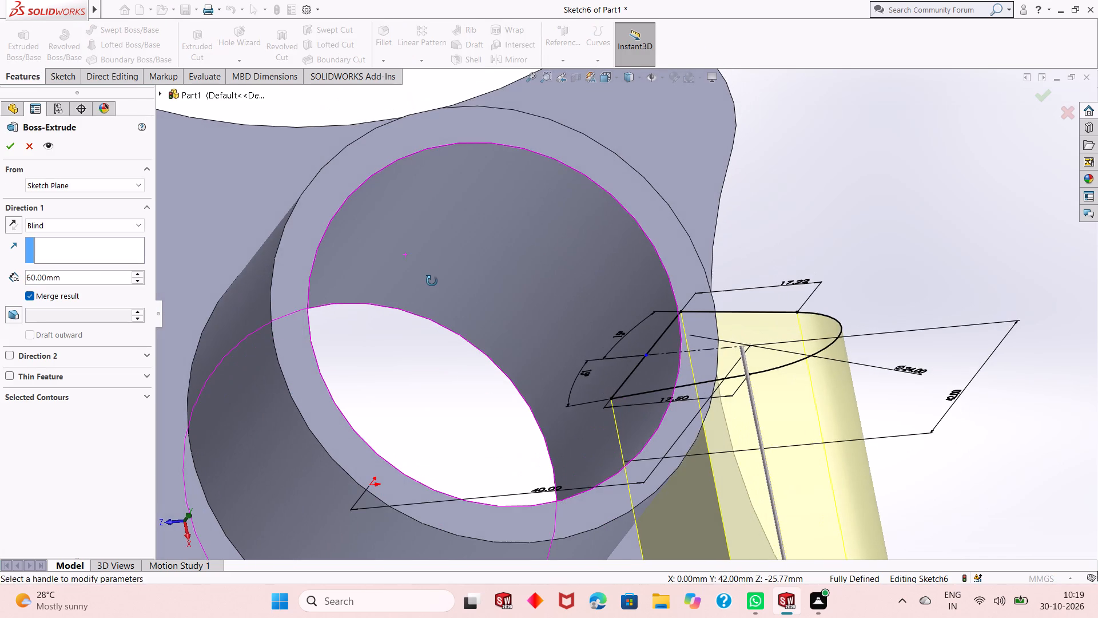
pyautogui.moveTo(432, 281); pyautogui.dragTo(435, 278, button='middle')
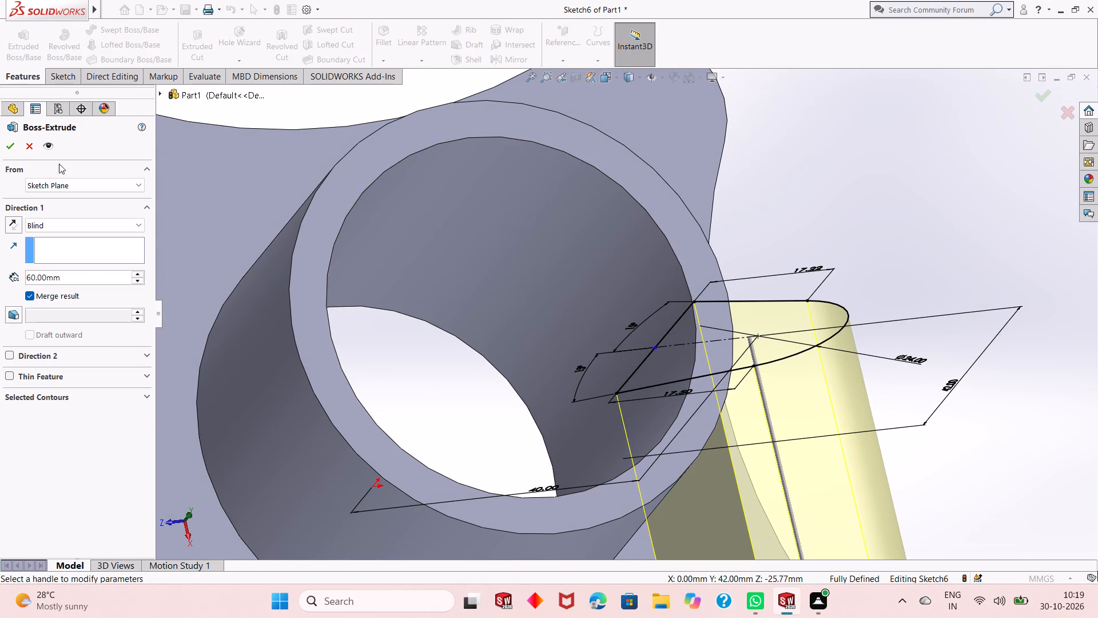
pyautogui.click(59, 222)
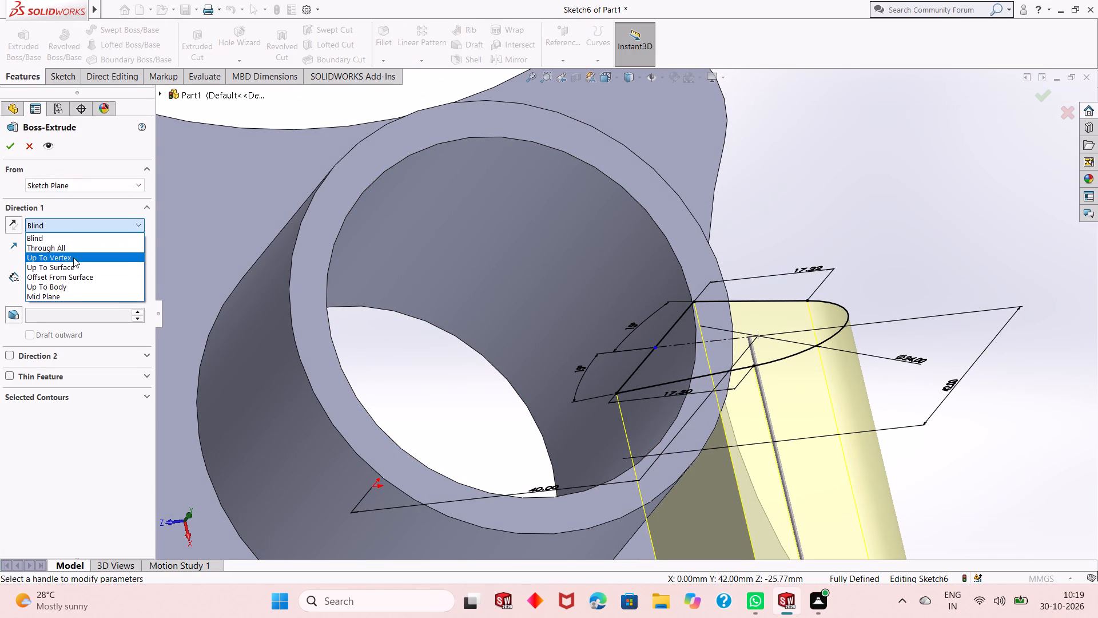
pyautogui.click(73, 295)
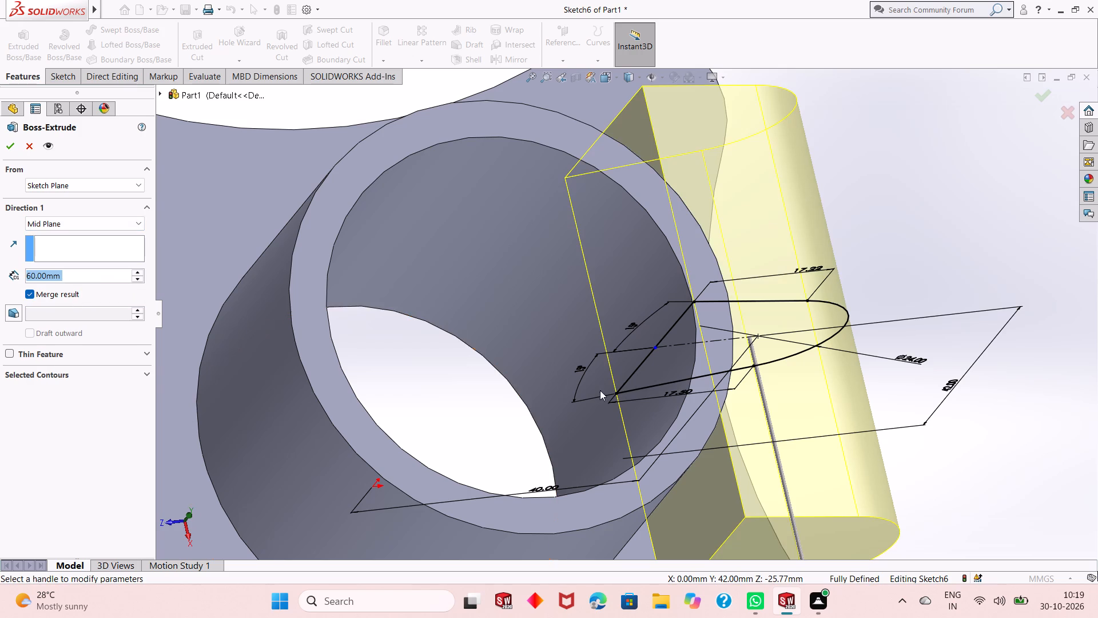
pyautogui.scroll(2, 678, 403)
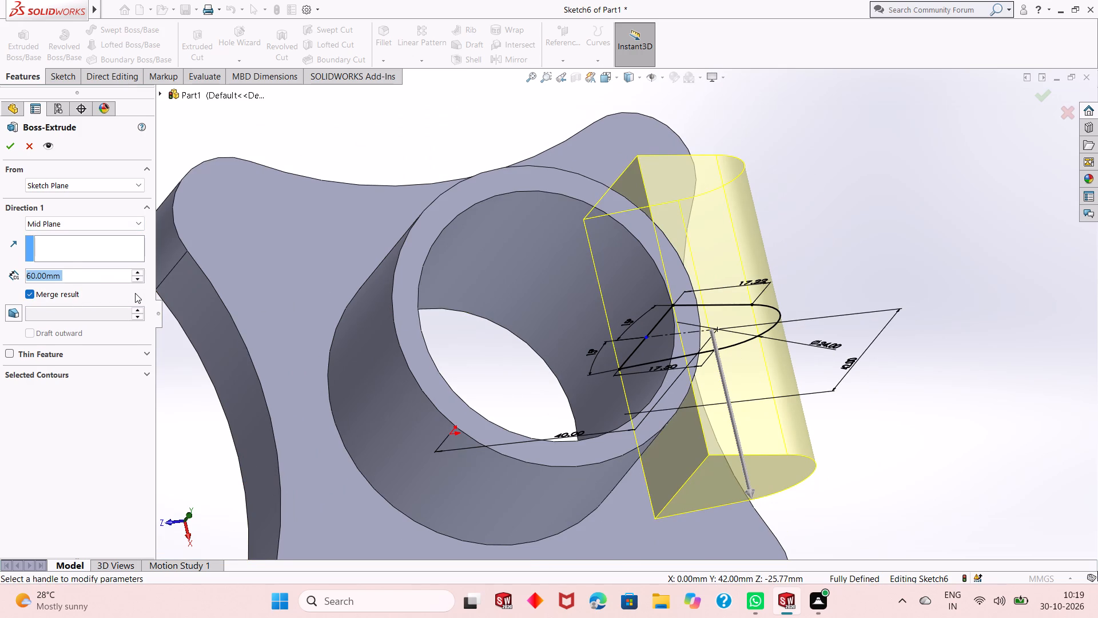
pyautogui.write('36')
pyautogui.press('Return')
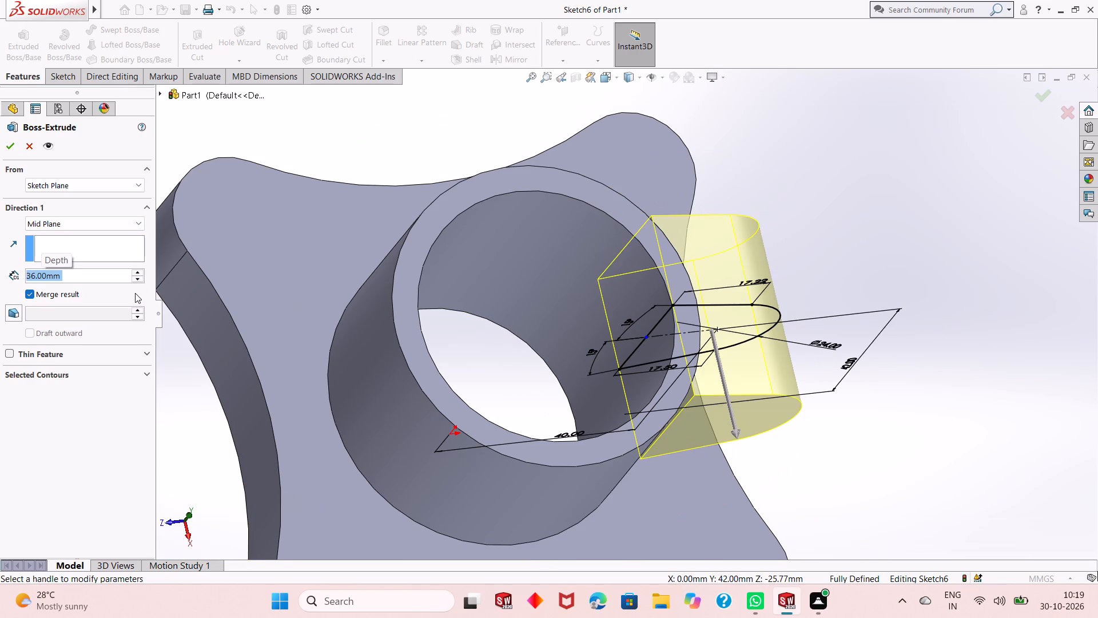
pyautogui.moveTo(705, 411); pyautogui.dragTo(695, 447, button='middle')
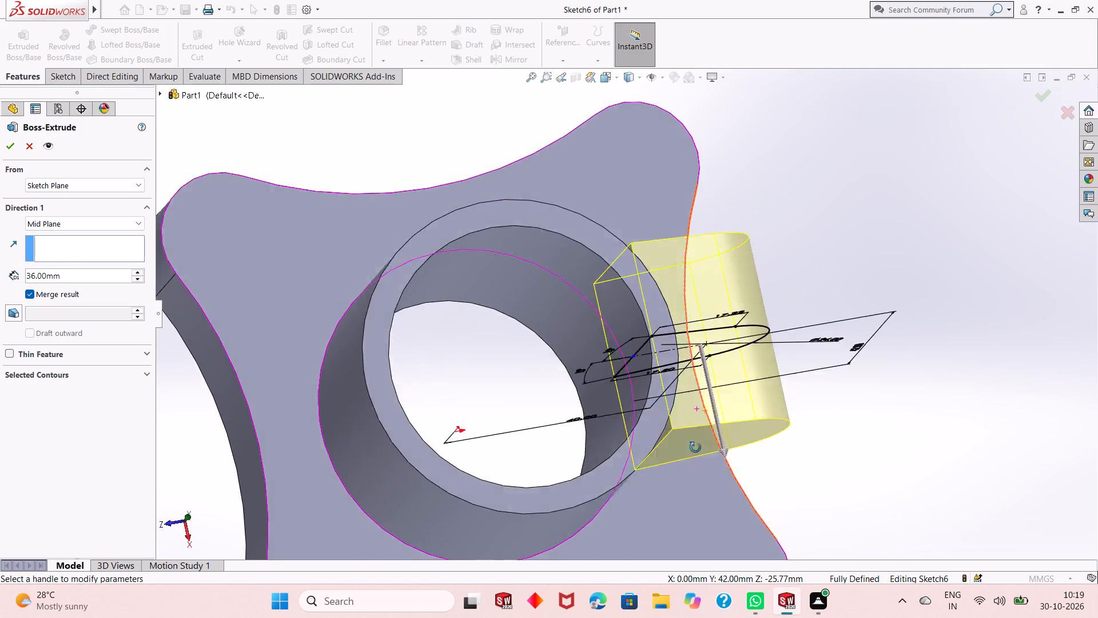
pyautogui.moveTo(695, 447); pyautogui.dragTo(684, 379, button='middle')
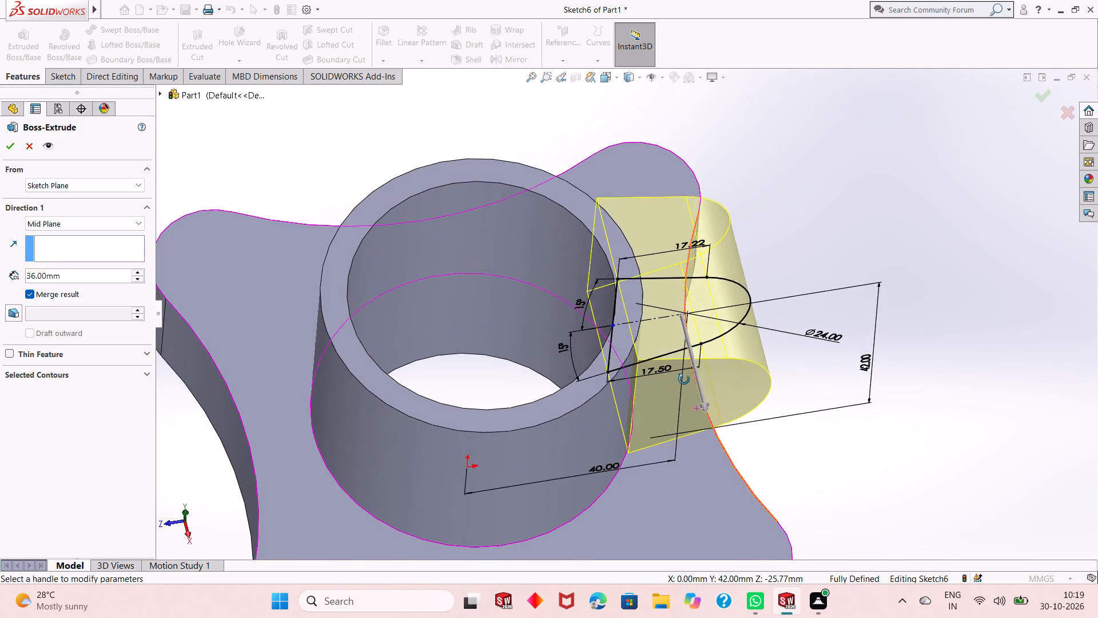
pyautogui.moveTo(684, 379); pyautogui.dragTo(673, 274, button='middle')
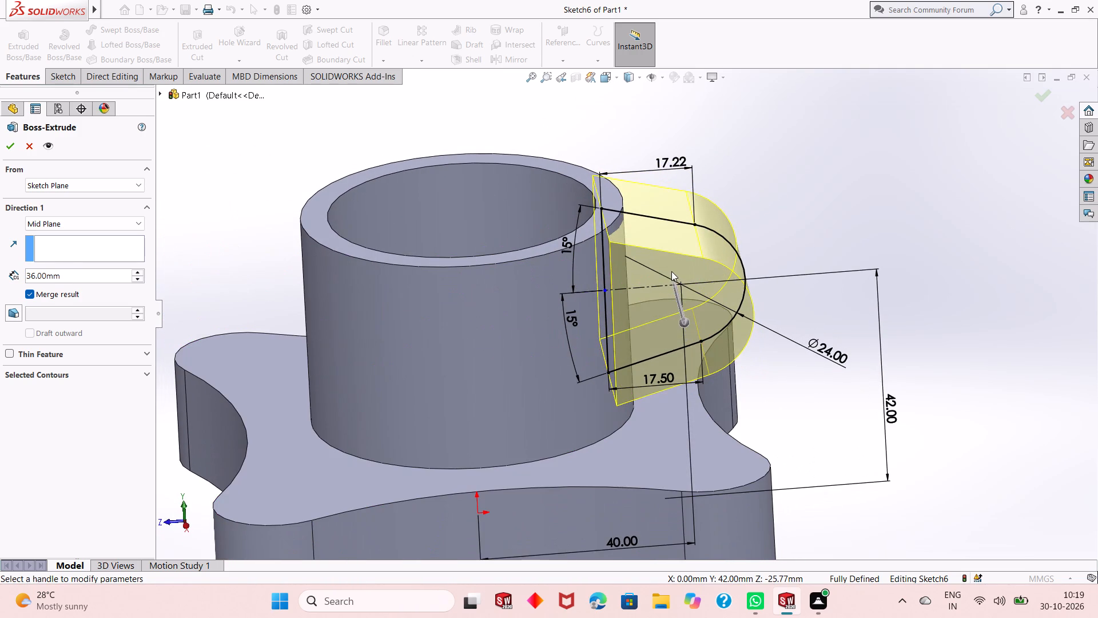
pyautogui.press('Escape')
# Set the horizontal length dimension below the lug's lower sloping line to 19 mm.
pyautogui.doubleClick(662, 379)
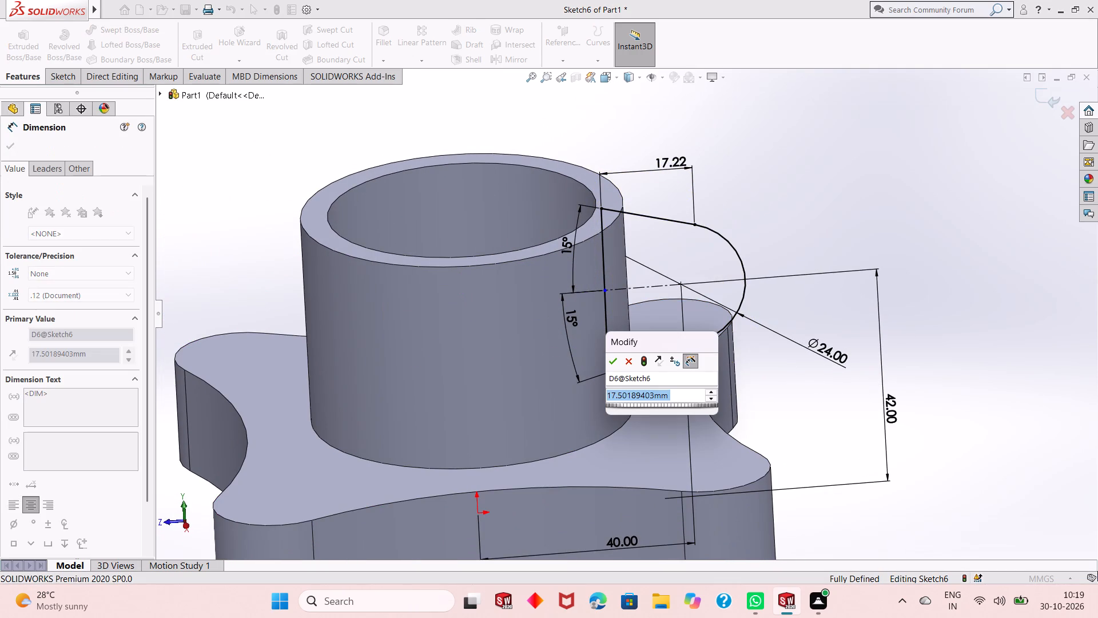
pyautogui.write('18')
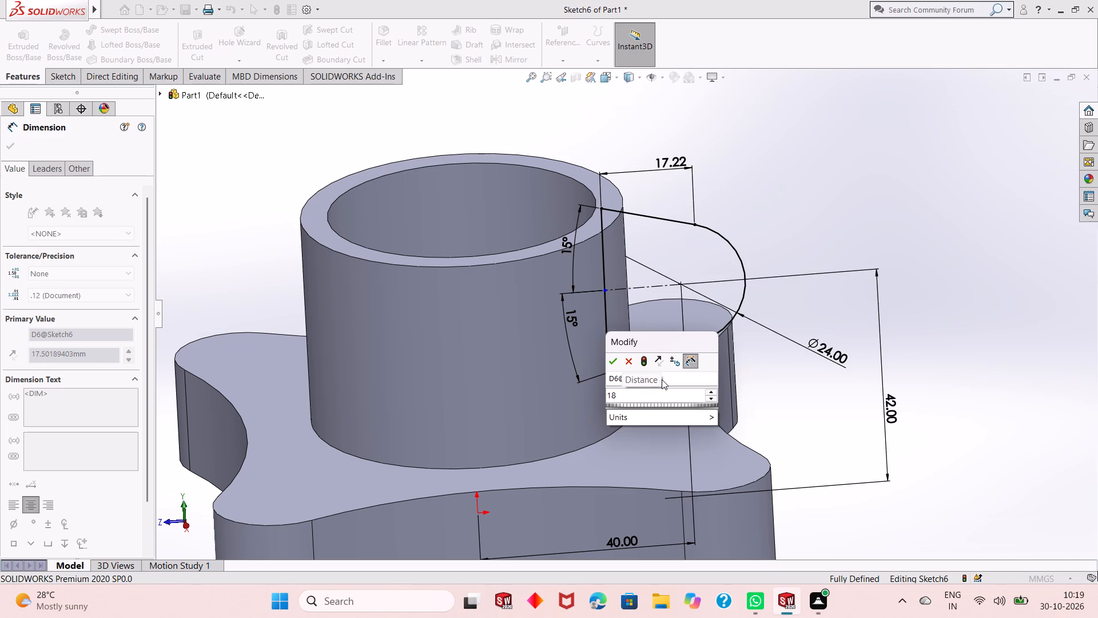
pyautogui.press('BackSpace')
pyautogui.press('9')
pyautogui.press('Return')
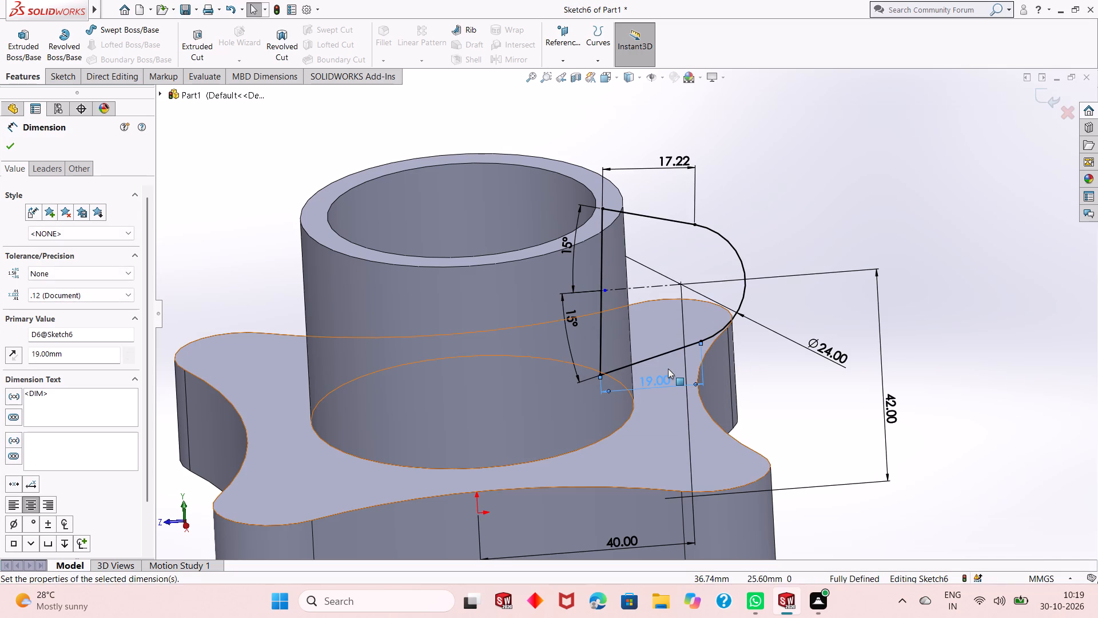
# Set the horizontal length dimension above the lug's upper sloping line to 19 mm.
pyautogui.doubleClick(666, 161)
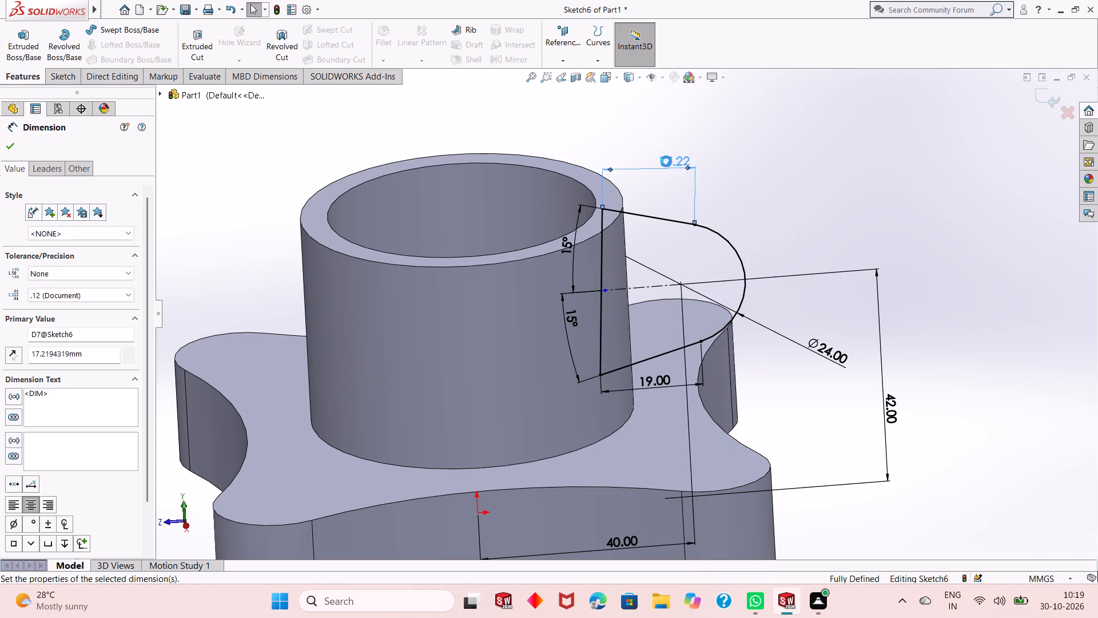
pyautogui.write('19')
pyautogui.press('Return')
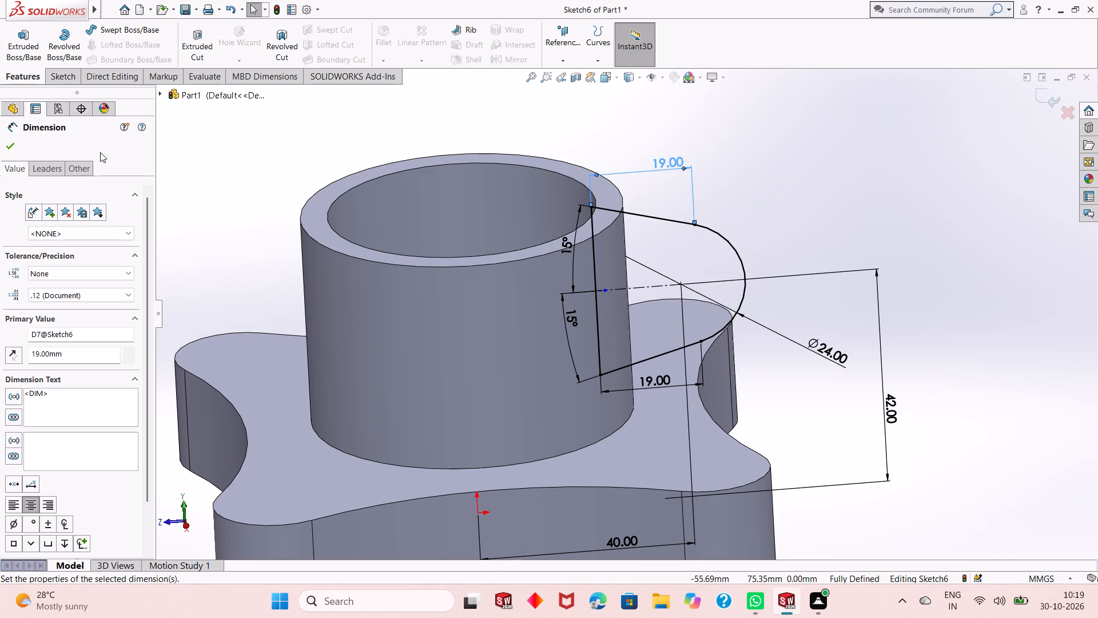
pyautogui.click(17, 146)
# Examine where the lug profile's inner closing line sits relative to the boss's bore wall, including with an extrusion preview.
pyautogui.moveTo(550, 242); pyautogui.dragTo(550, 270, button='middle')
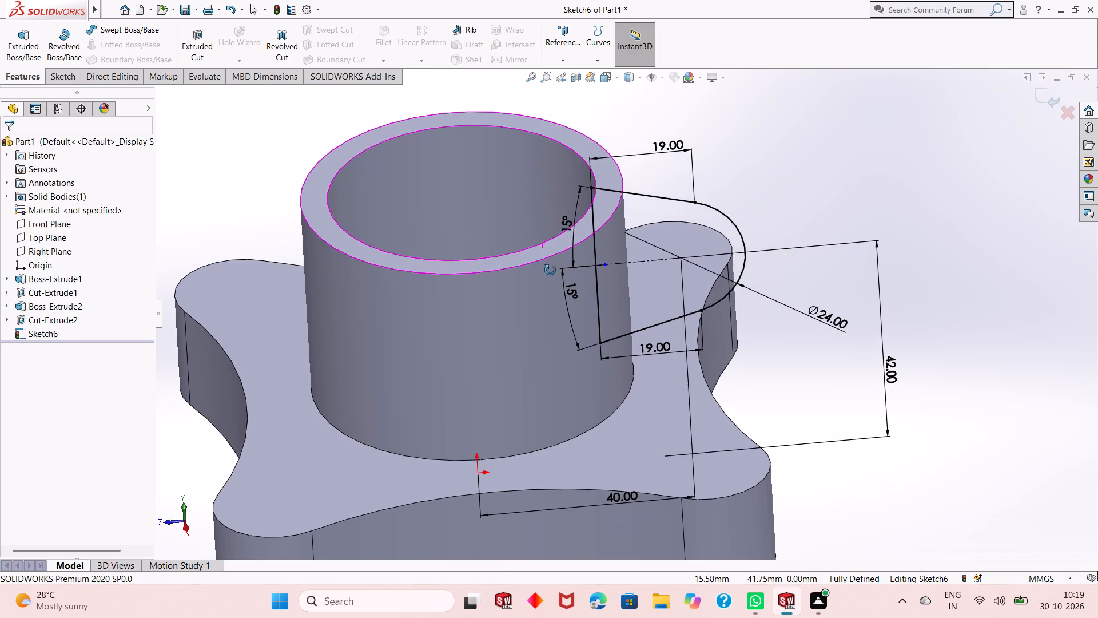
pyautogui.moveTo(550, 270); pyautogui.dragTo(594, 245, button='middle')
pyautogui.scroll(-8, 579, 193)
pyautogui.moveTo(471, 298); pyautogui.dragTo(434, 324, button='middle')
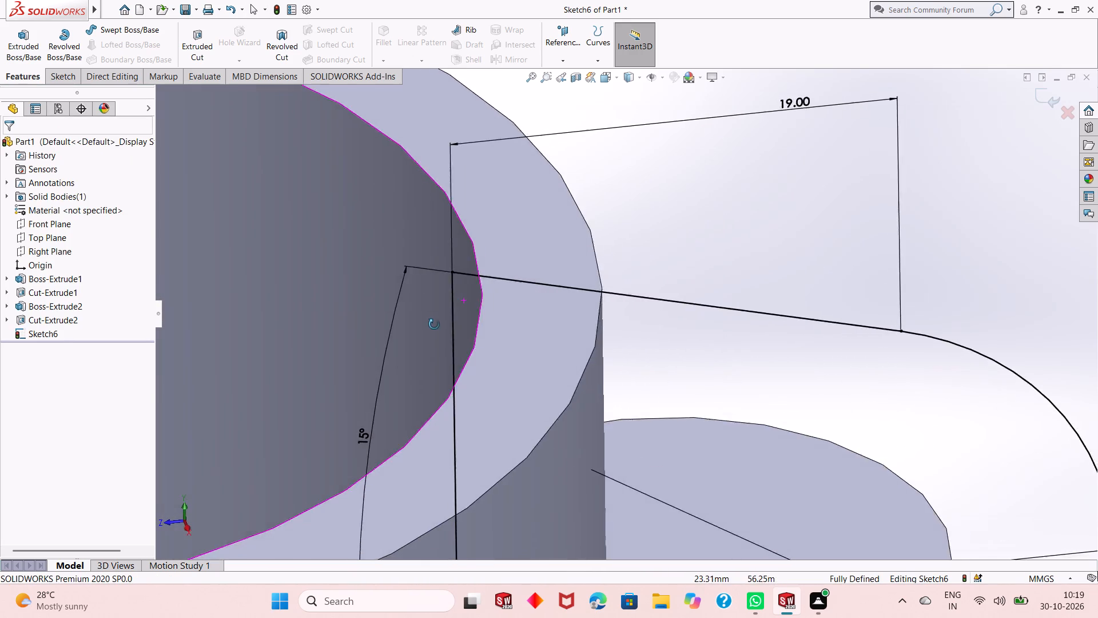
pyautogui.moveTo(434, 324); pyautogui.dragTo(433, 401, button='middle')
pyautogui.scroll(1, 443, 474)
pyautogui.scroll(6, 432, 387)
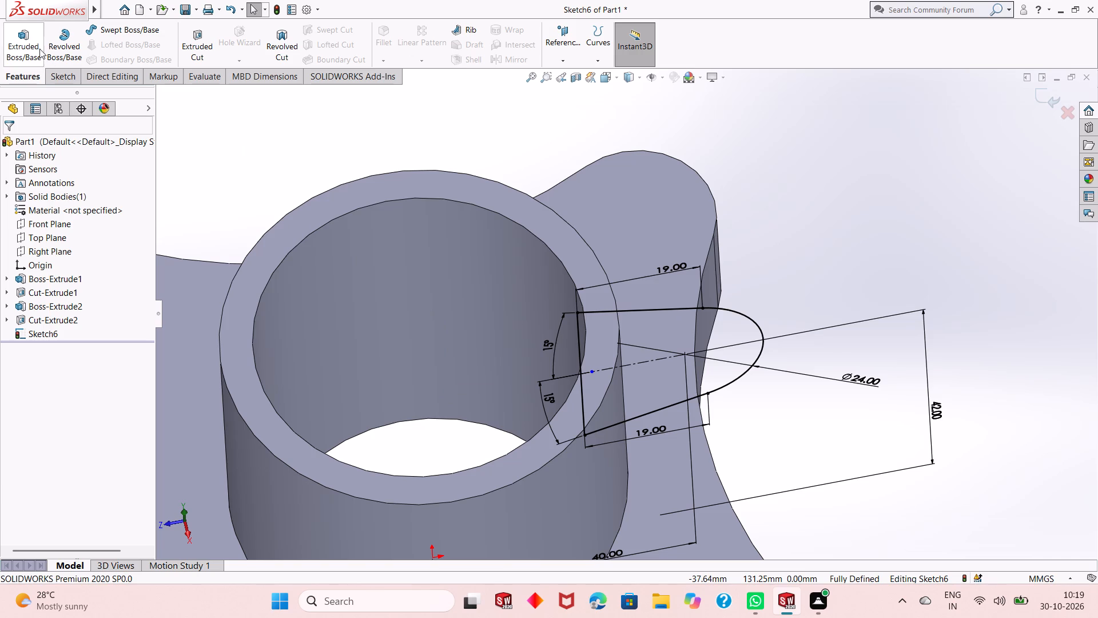
pyautogui.click(34, 47)
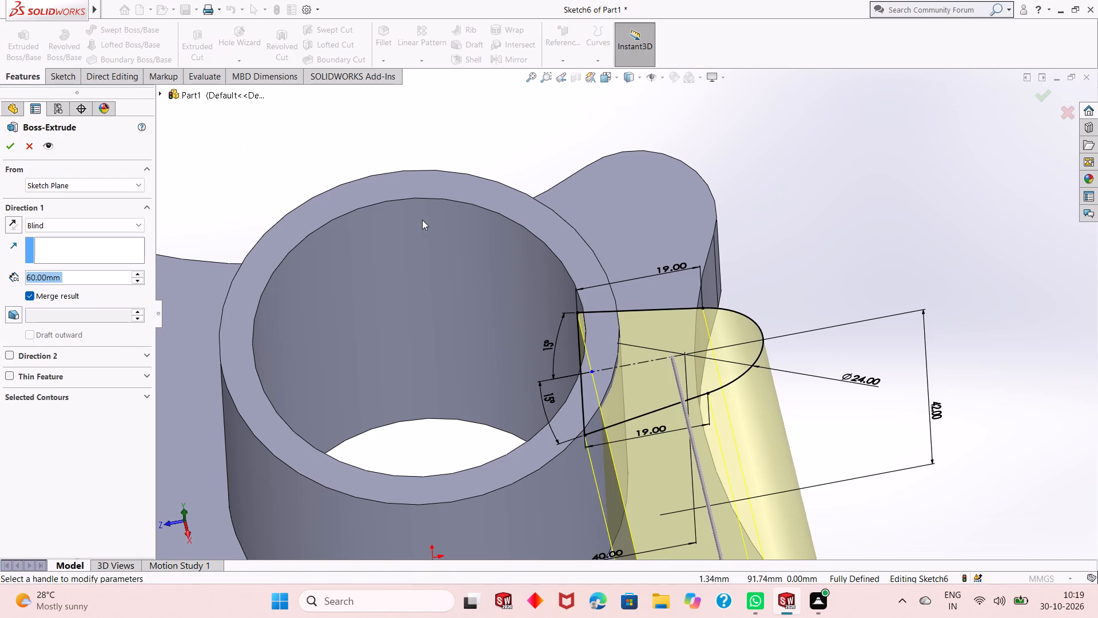
pyautogui.press('Escape')
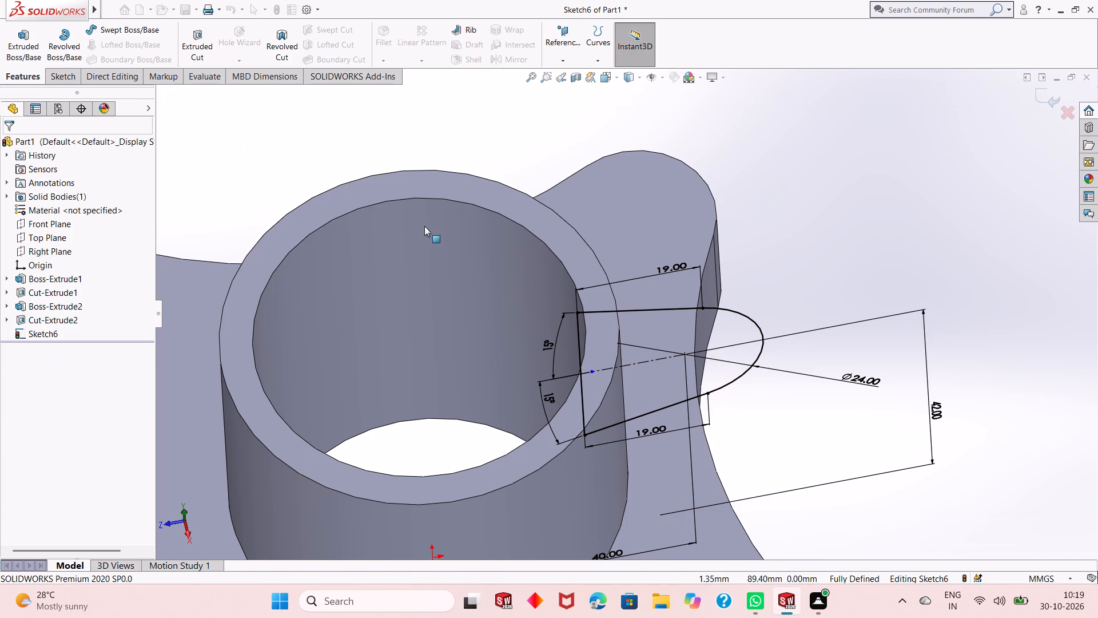
pyautogui.press('Escape')
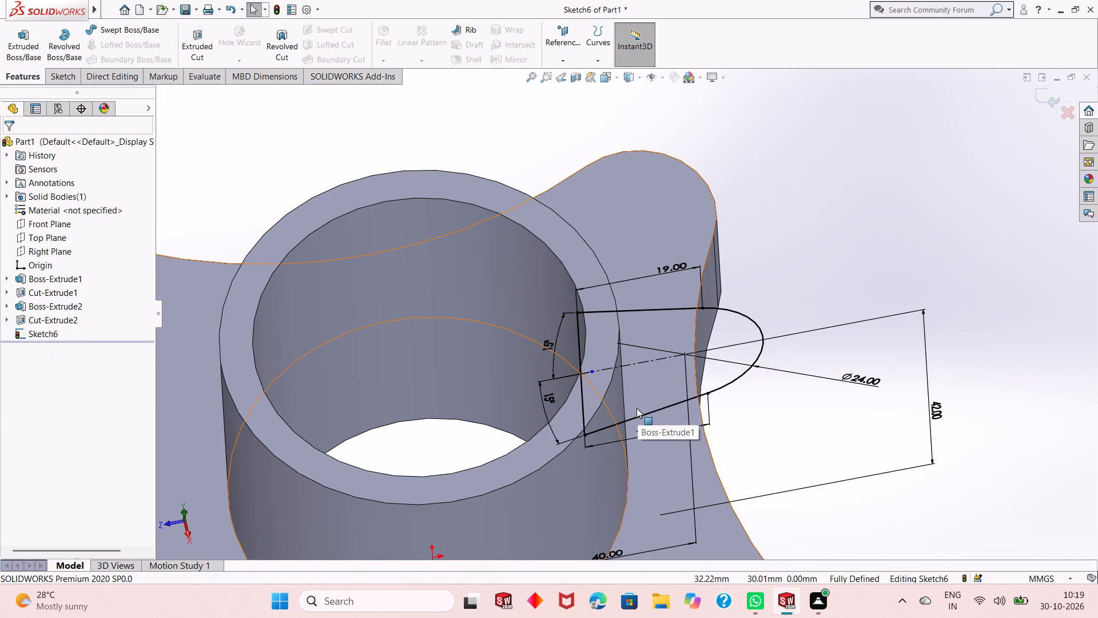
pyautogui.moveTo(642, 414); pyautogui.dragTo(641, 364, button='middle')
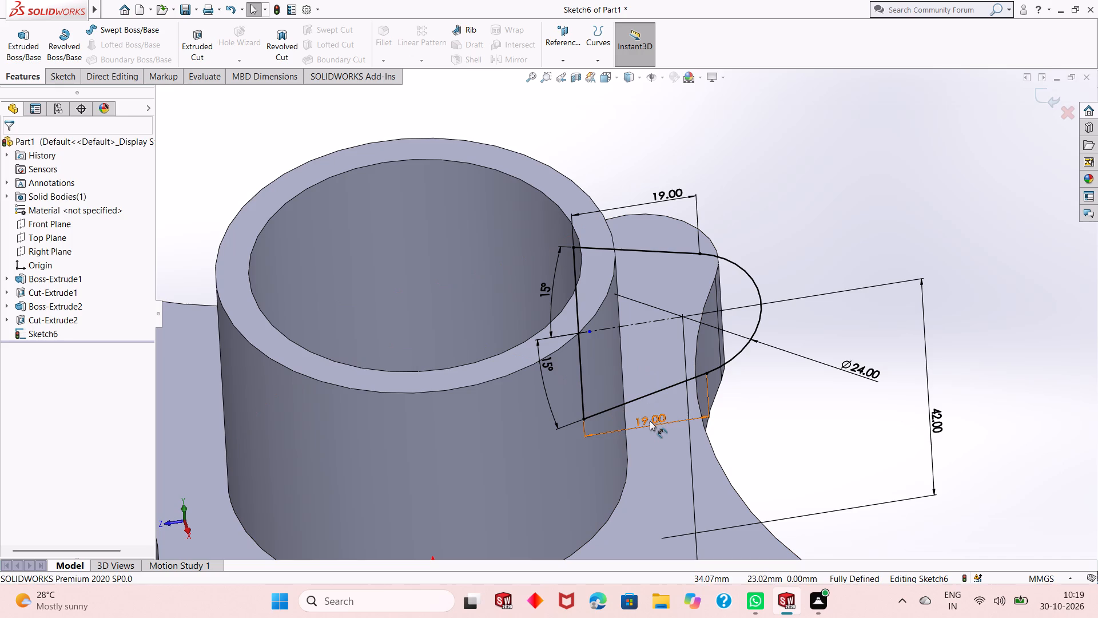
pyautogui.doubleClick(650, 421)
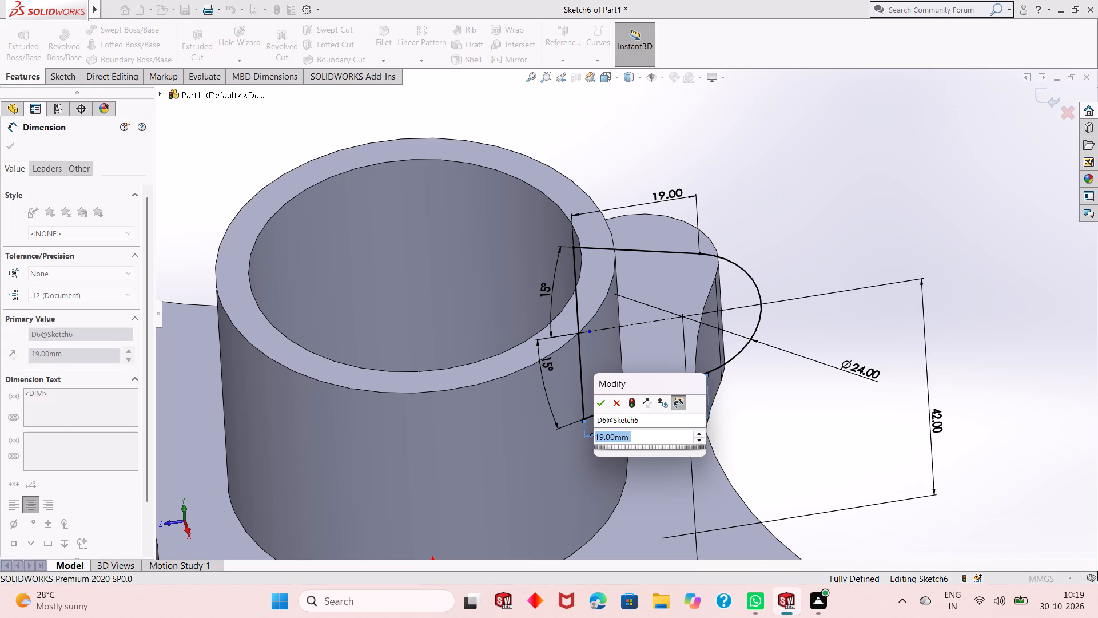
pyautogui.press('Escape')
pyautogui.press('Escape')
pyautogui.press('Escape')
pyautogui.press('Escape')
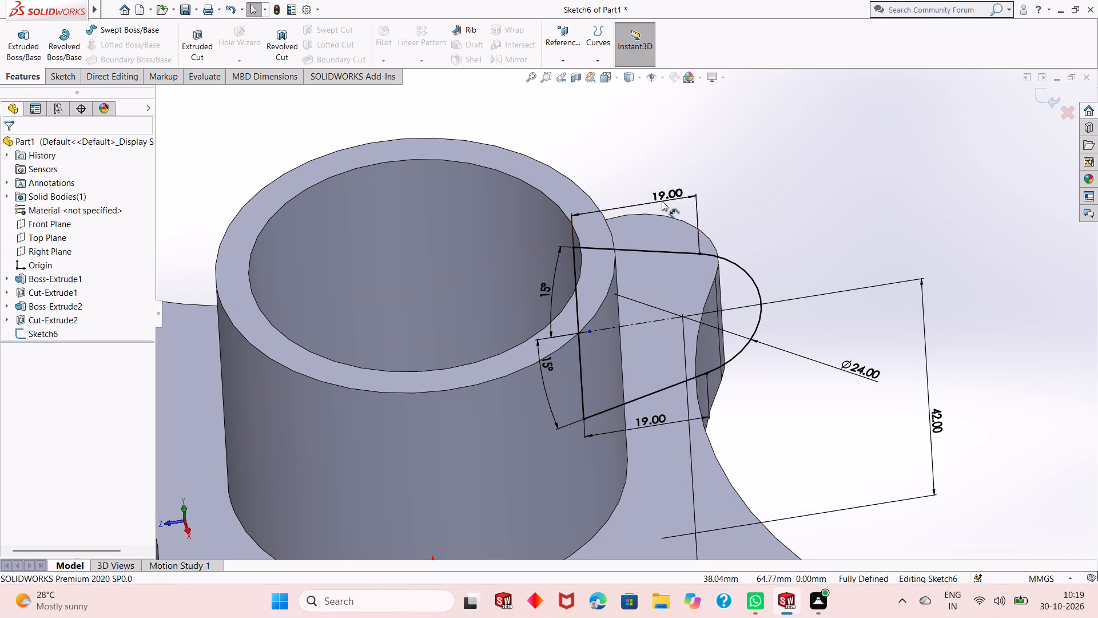
# Set the horizontal length dimension above the lug's upper sloping line to 18 mm.
pyautogui.doubleClick(662, 201)
pyautogui.click(662, 200)
pyautogui.doubleClick(661, 200)
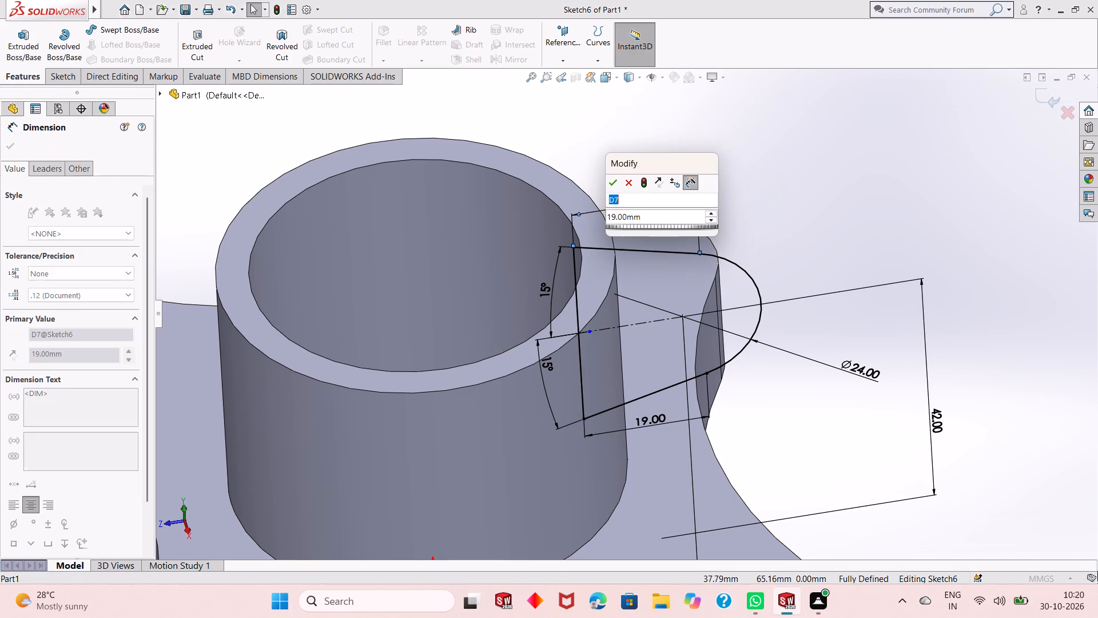
pyautogui.doubleClick(661, 212)
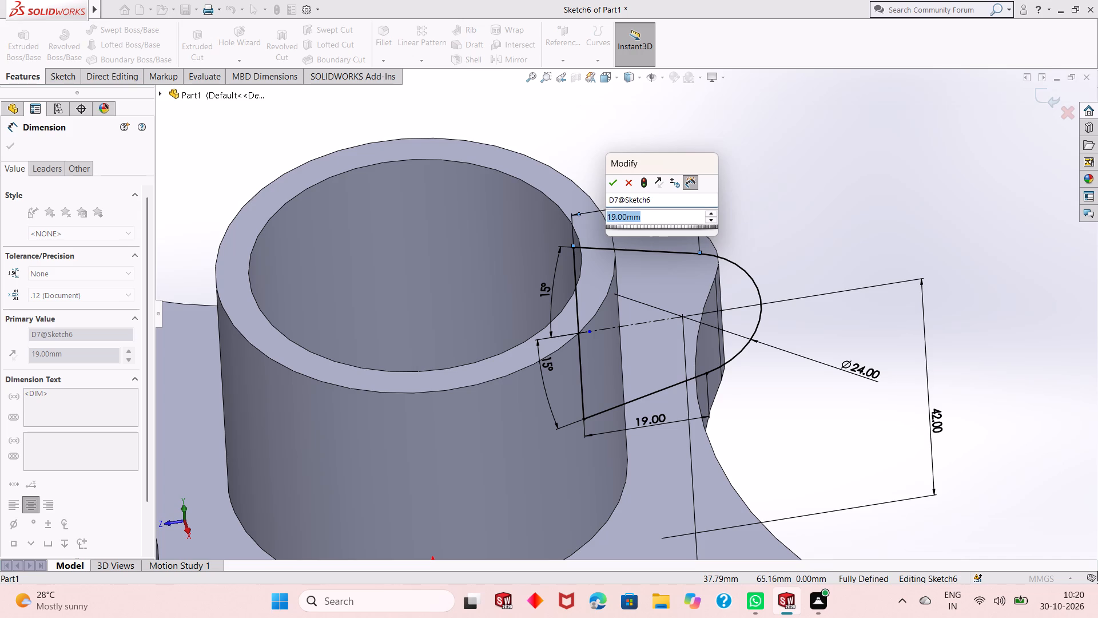
pyautogui.write('18')
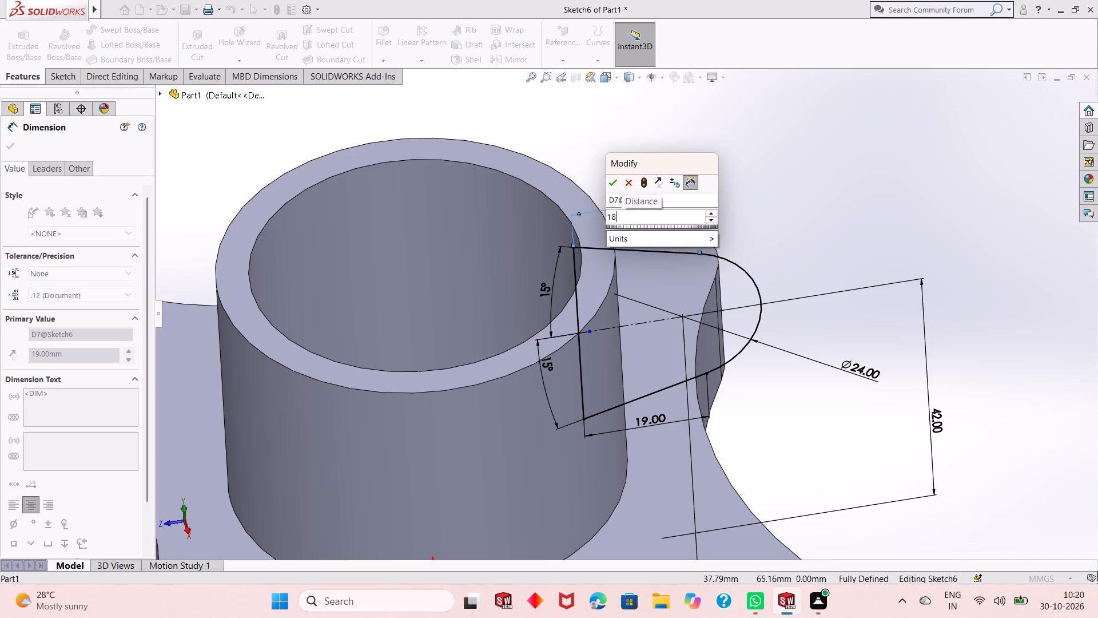
pyautogui.press('Return')
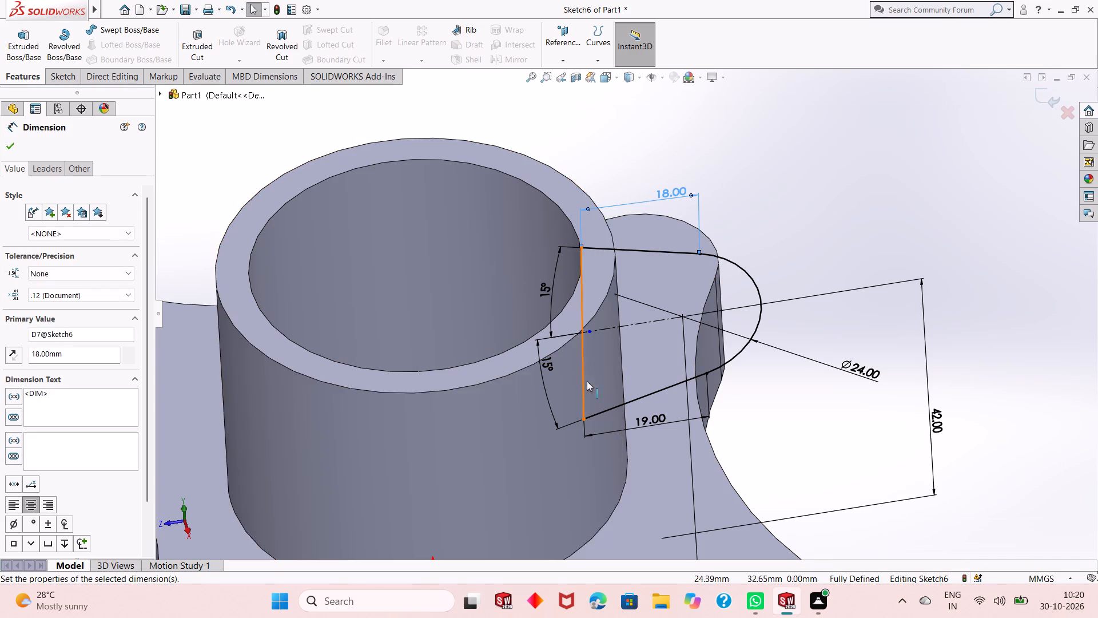
# Set the horizontal length dimension below the lug's lower sloping line to 18 mm.
pyautogui.click(650, 419)
pyautogui.doubleClick(650, 419)
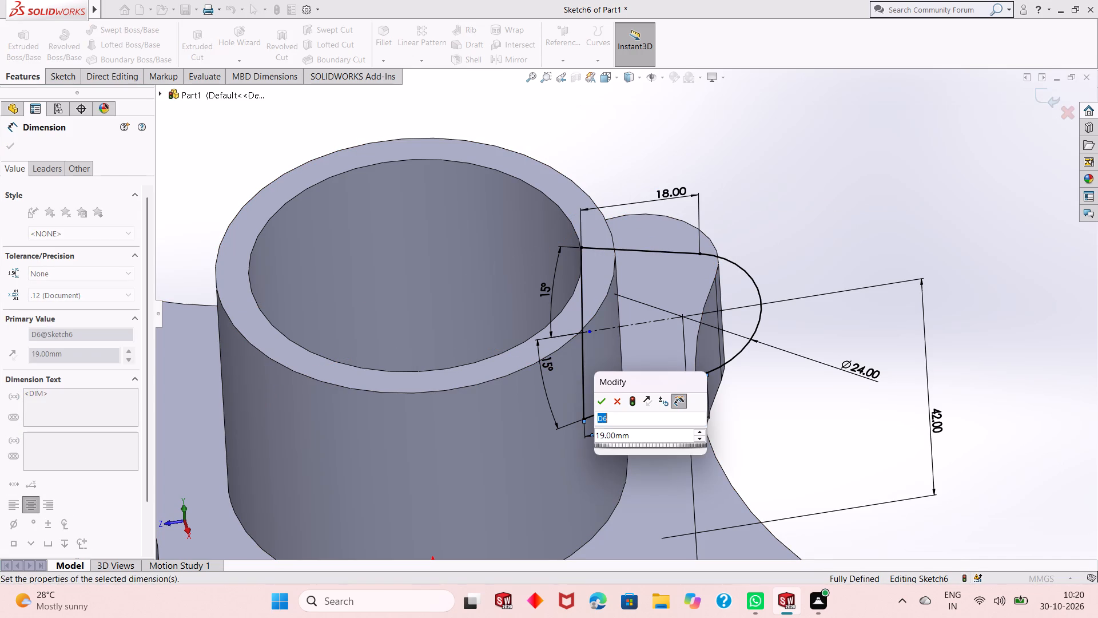
pyautogui.write('18')
pyautogui.press('Return')
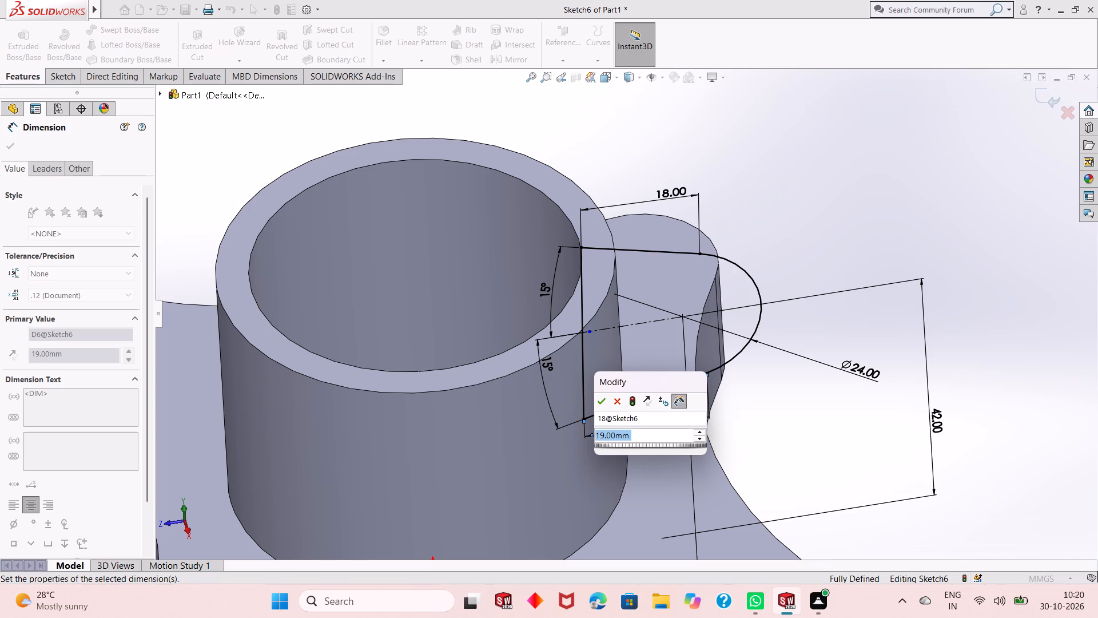
pyautogui.press('1')
pyautogui.press('8')
pyautogui.press('Return')
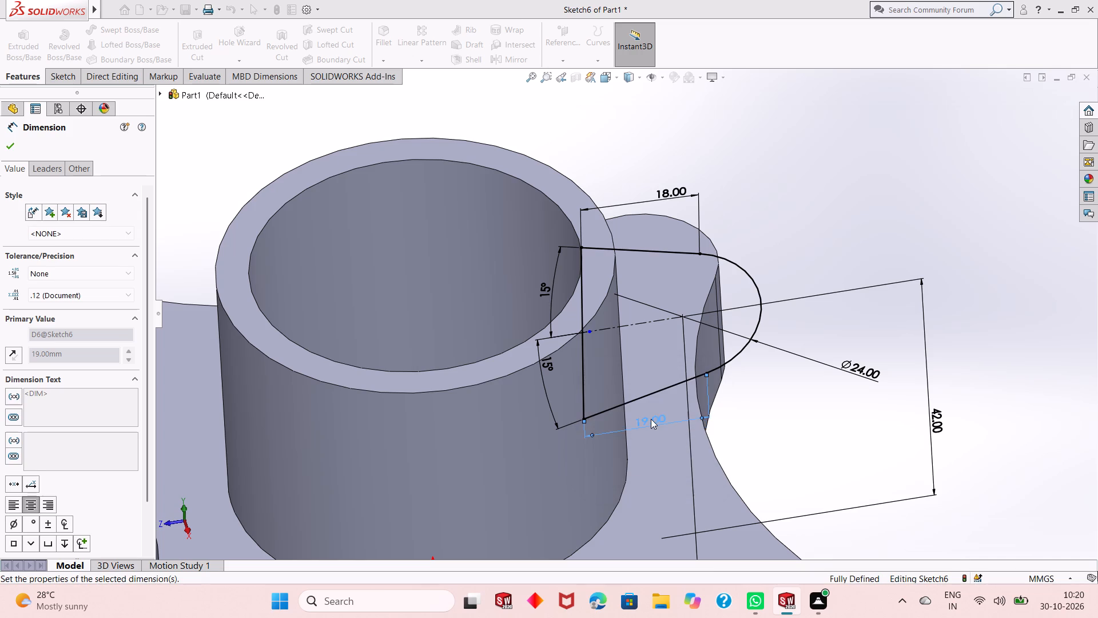
pyautogui.click(9, 147)
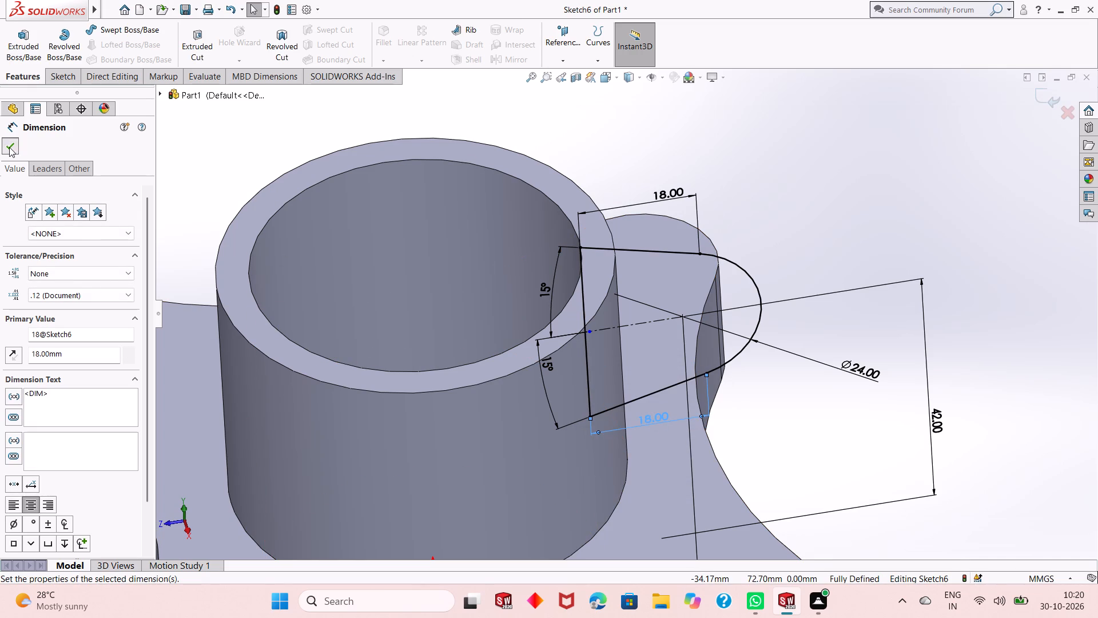
# Preview a 36 mm mid-plane extrusion of the lug profile and examine how it meets the boss's bore wall.
pyautogui.click(31, 52)
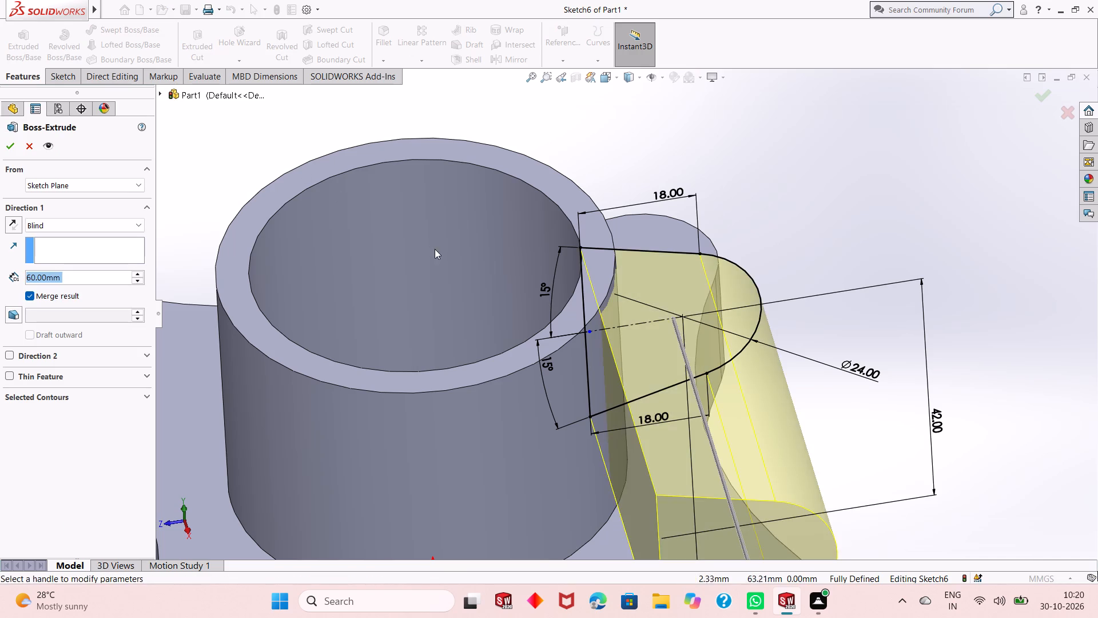
pyautogui.scroll(3, 436, 250)
pyautogui.moveTo(466, 249); pyautogui.dragTo(502, 234, button='middle')
pyautogui.scroll(-4, 723, 268)
pyautogui.click(75, 227)
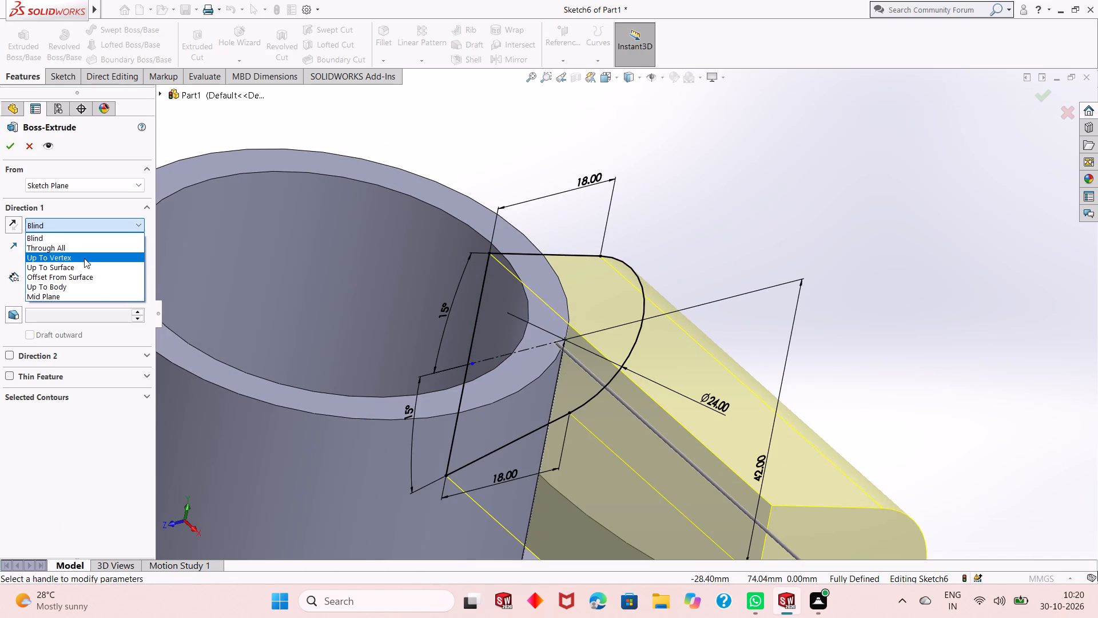
pyautogui.click(93, 294)
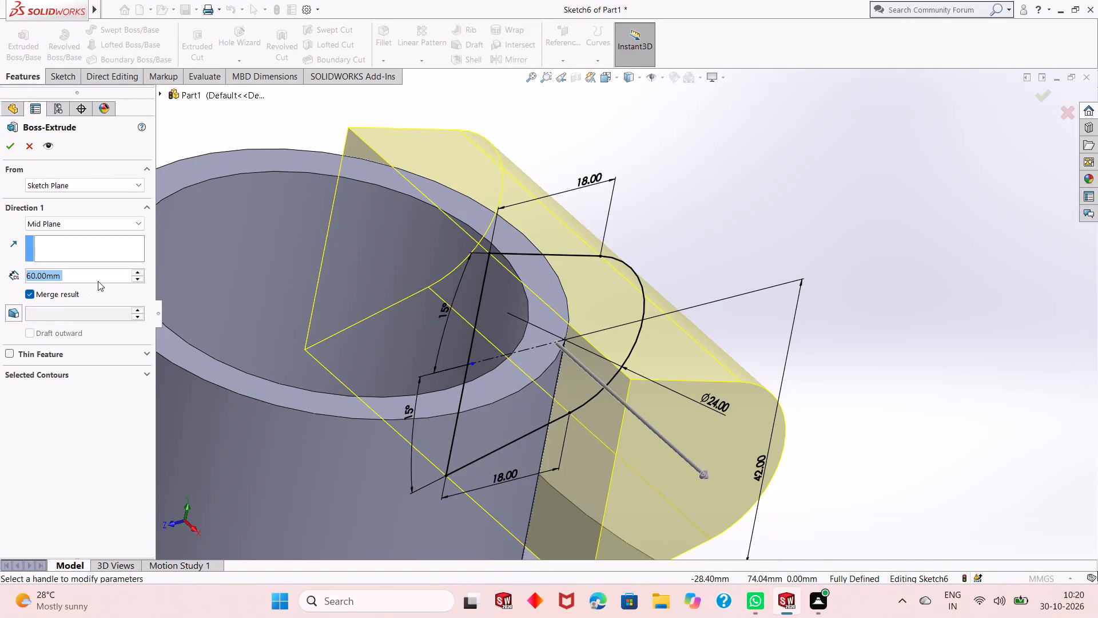
pyautogui.press('3')
pyautogui.press('6')
pyautogui.press('Return')
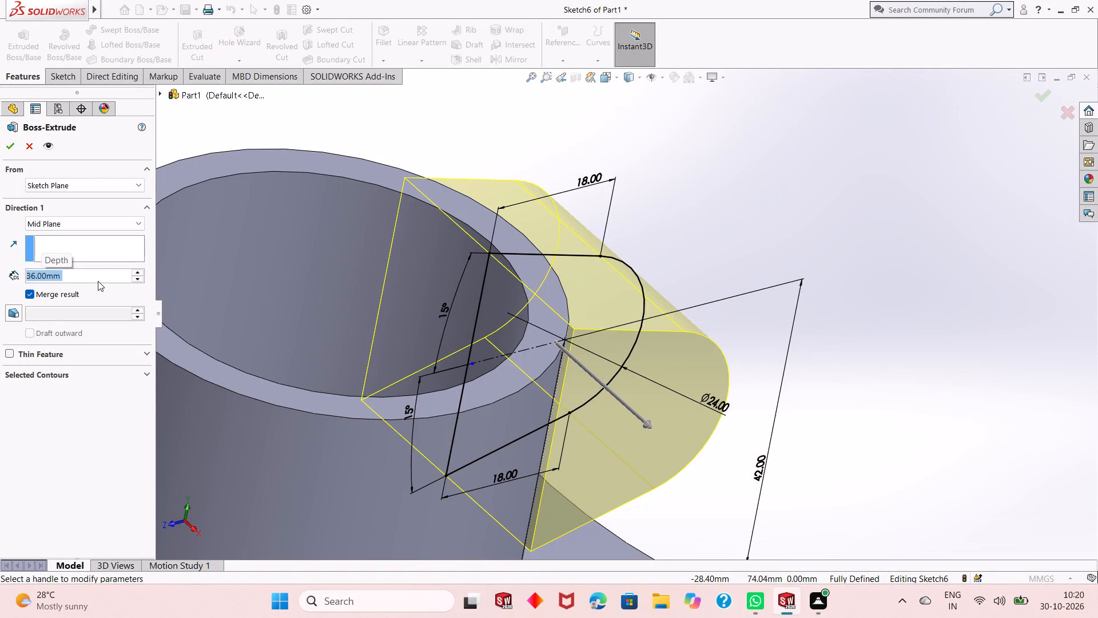
pyautogui.scroll(-4, 571, 385)
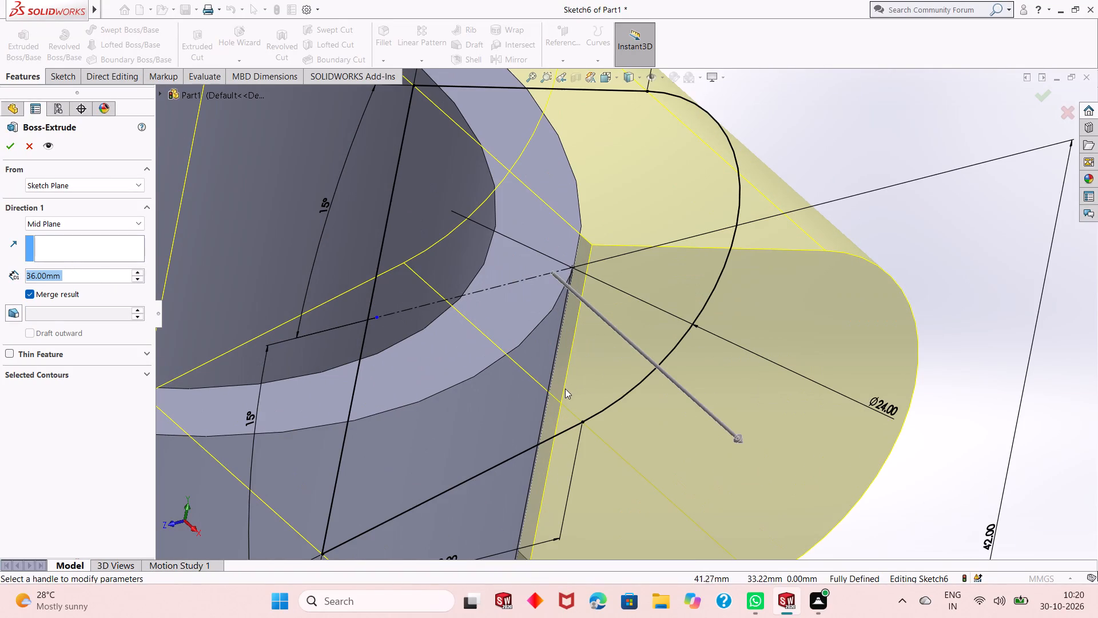
pyautogui.scroll(5, 615, 379)
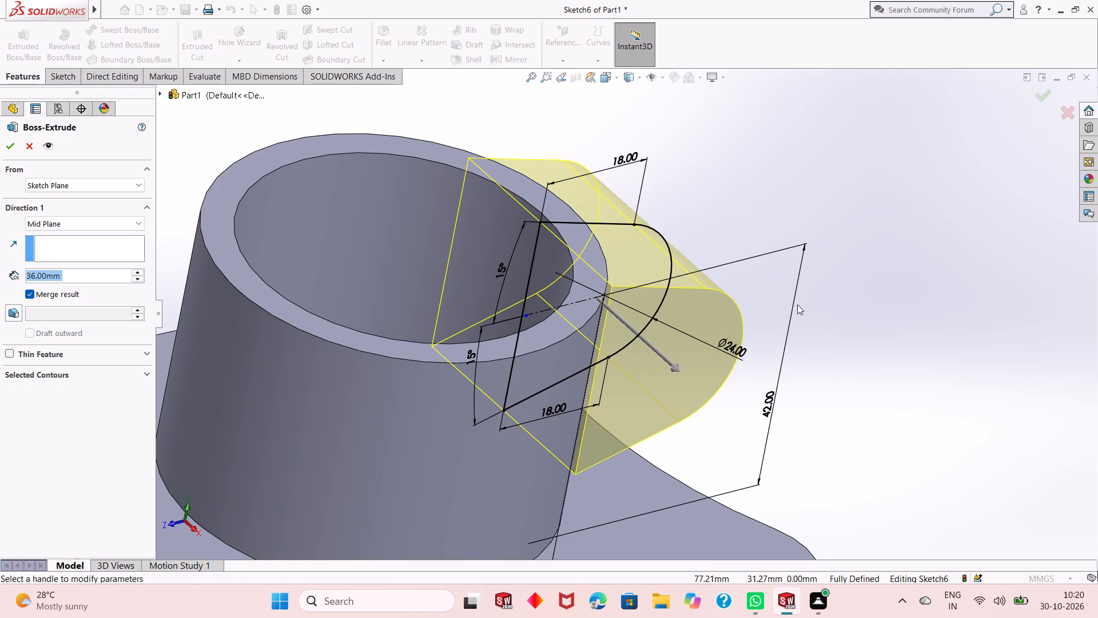
pyautogui.press('Escape')
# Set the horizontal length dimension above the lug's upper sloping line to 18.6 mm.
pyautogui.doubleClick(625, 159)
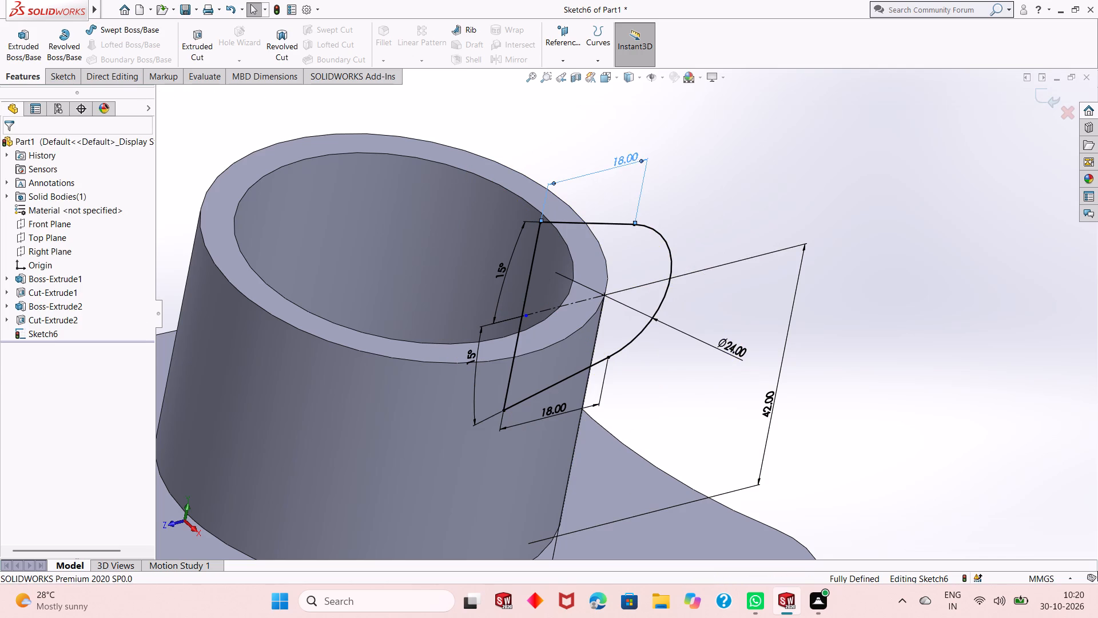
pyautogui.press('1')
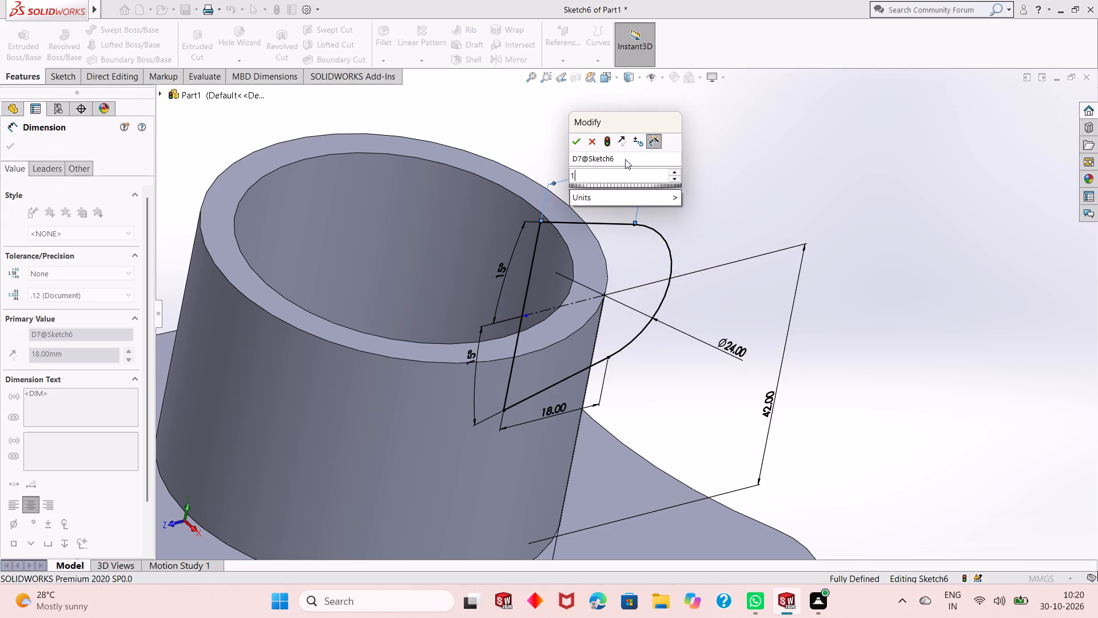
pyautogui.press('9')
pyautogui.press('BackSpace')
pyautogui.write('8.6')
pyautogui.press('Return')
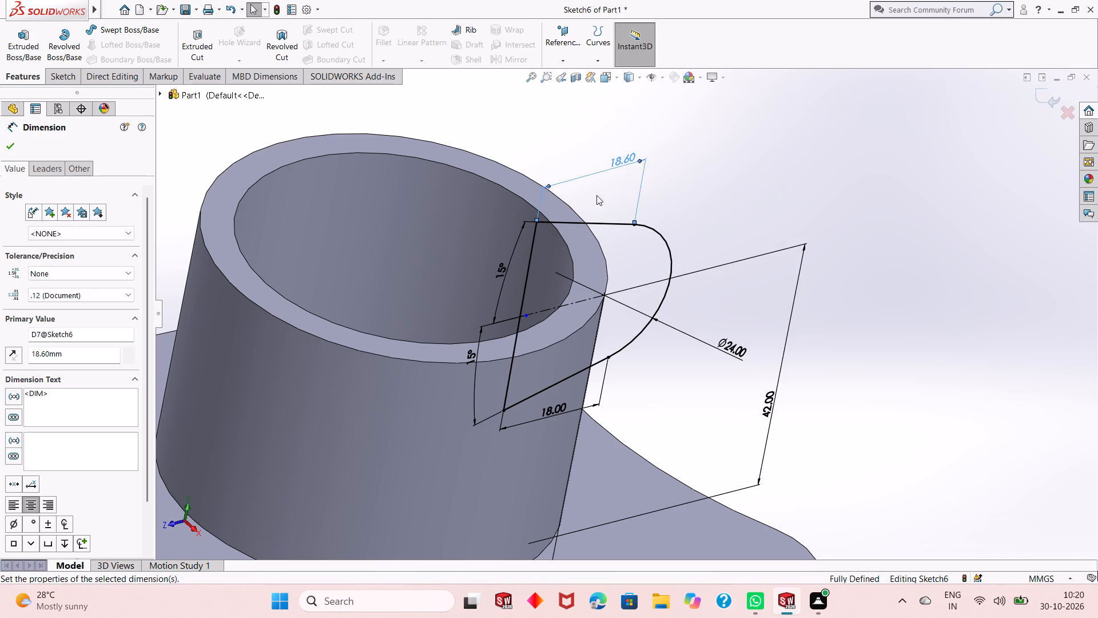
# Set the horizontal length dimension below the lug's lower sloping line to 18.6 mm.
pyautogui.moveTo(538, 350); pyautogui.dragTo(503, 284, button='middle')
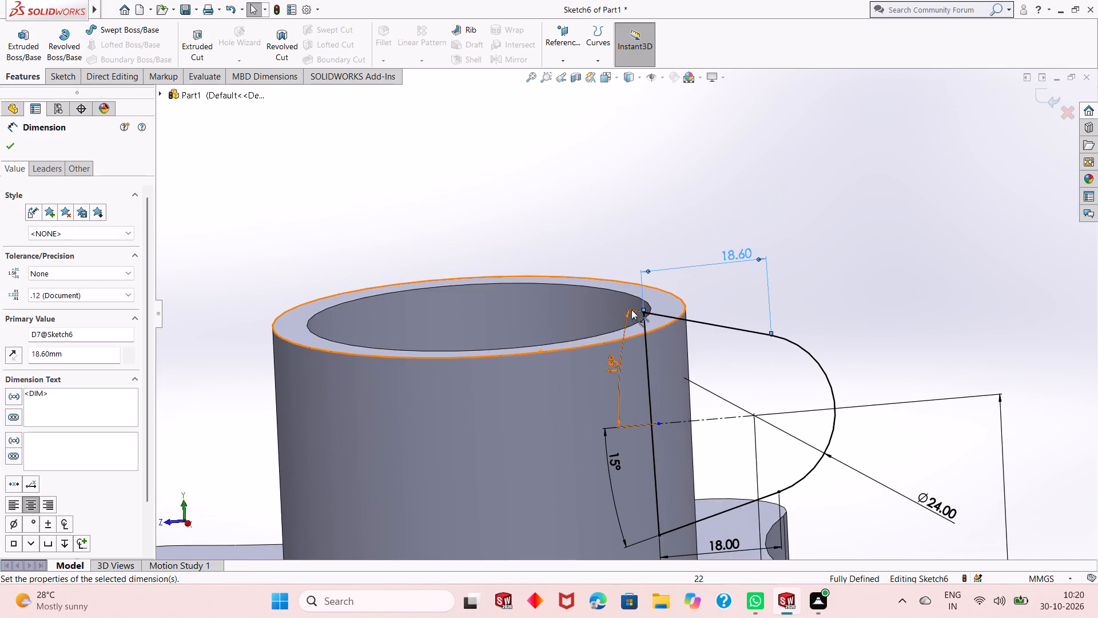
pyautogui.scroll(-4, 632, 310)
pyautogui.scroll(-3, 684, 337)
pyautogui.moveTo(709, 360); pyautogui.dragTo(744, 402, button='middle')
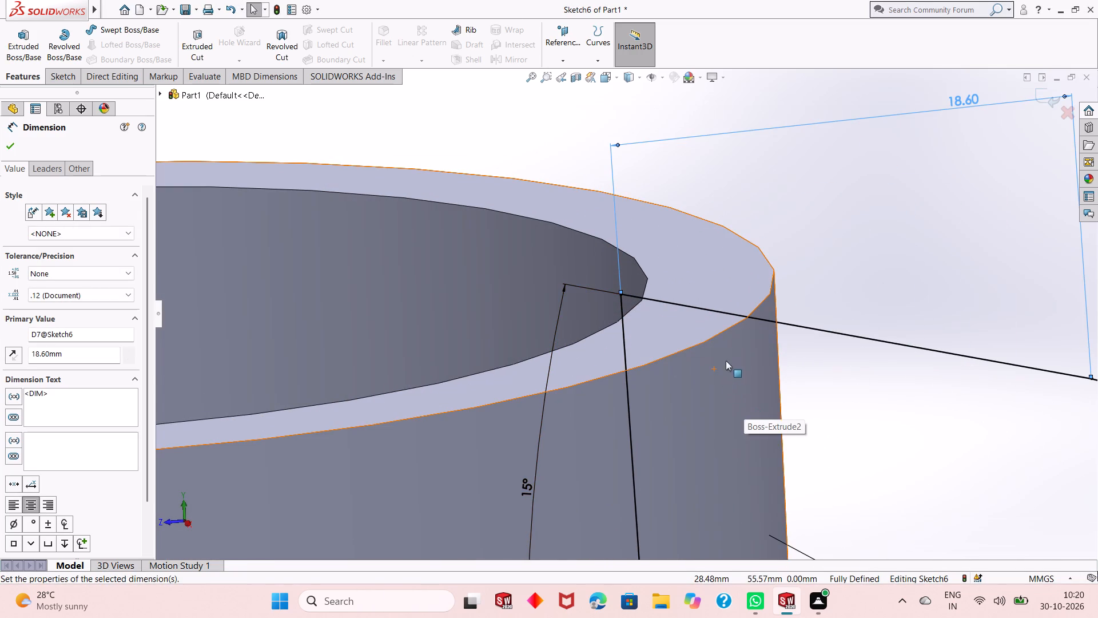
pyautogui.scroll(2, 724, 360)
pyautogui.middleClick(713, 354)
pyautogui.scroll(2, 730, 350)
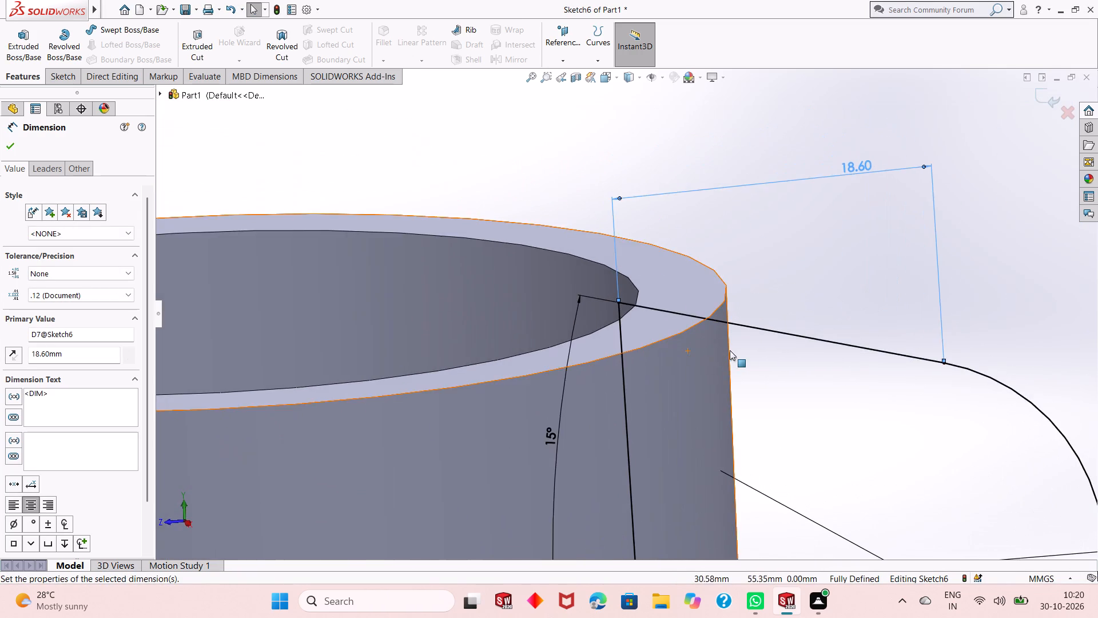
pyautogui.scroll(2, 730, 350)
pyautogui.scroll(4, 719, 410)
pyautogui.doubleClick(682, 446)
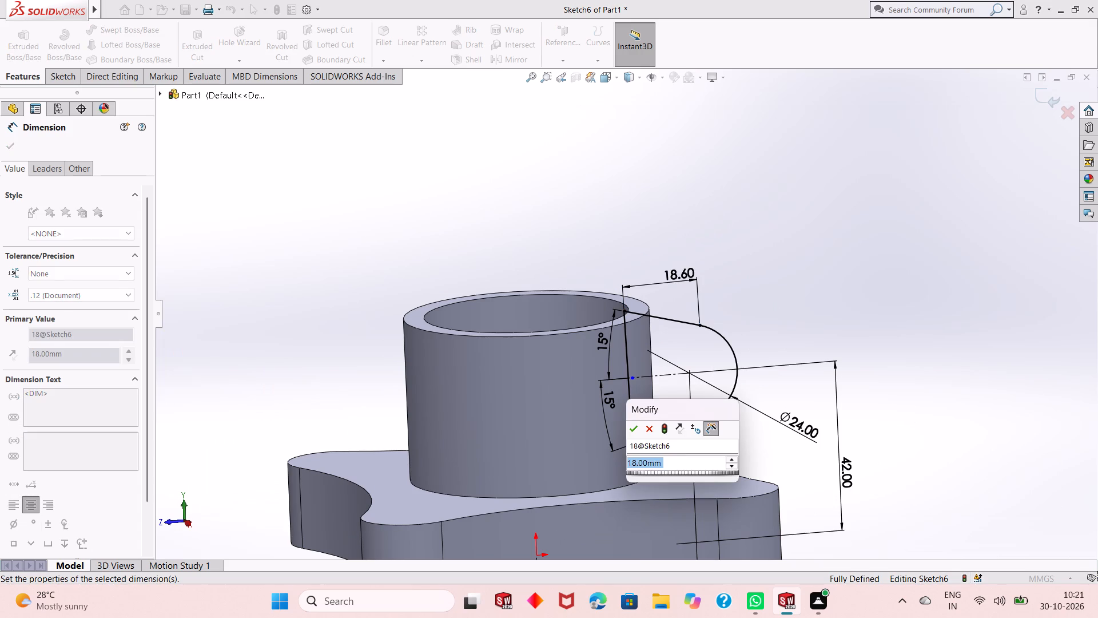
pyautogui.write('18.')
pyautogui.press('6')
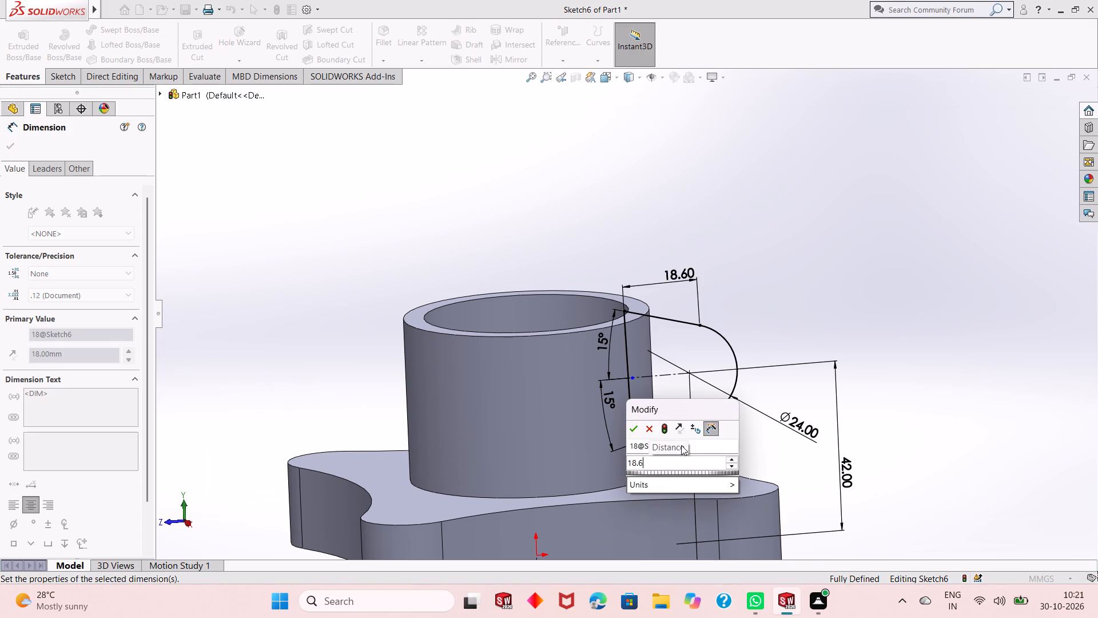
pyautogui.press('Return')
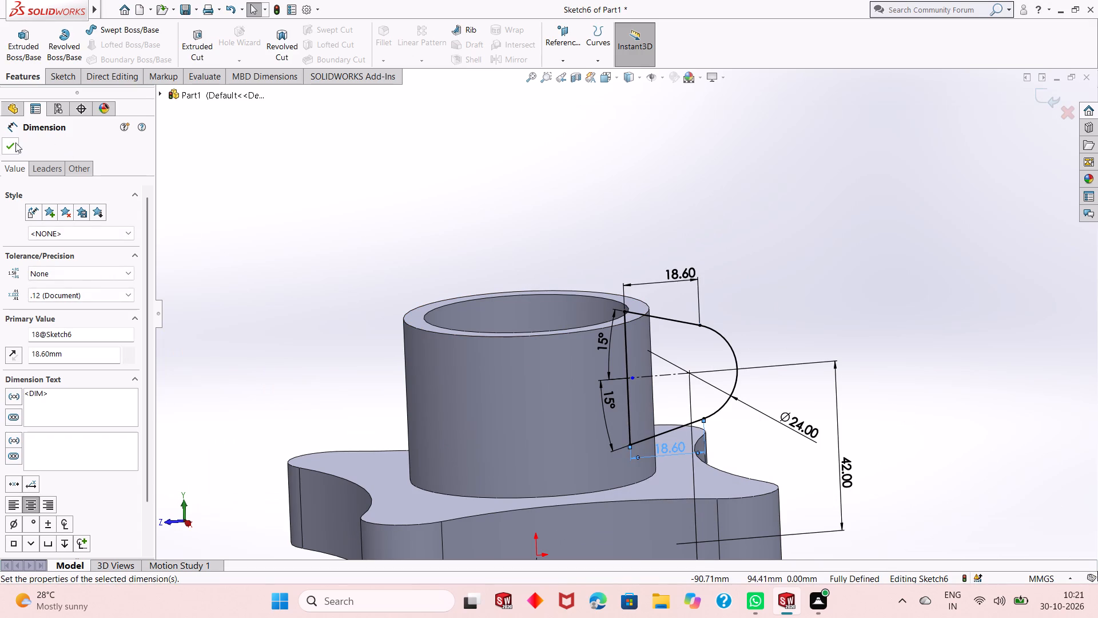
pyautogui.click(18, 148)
# Preview the adjusted lug profile as a 36 mm mid-plane extrusion and examine its fit against the boss wall.
pyautogui.scroll(2, 526, 310)
pyautogui.scroll(-1, 624, 391)
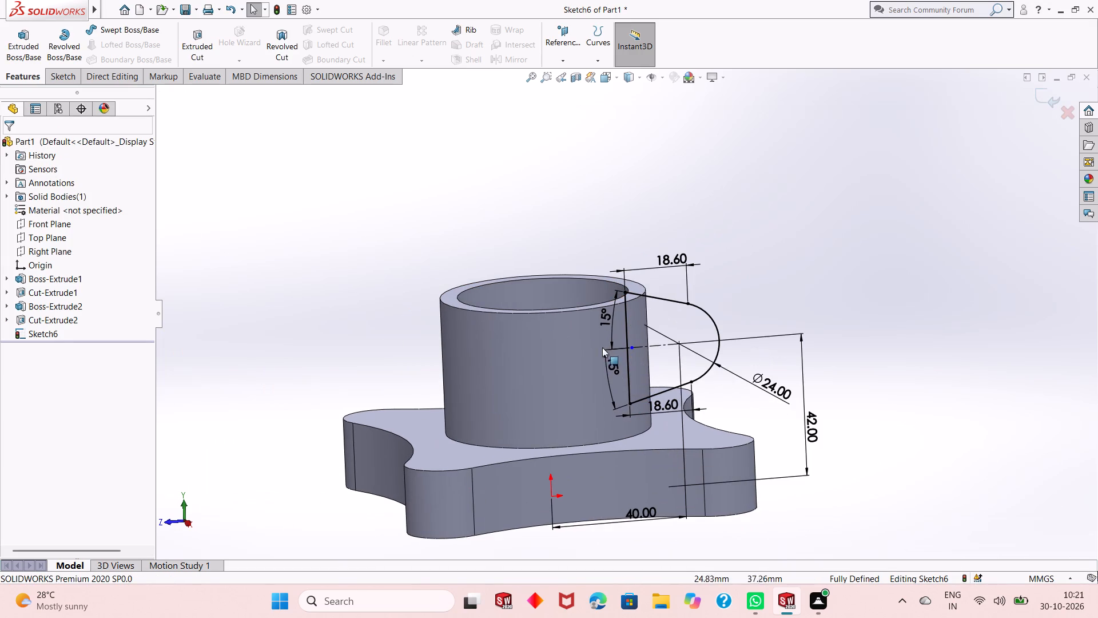
pyautogui.click(19, 49)
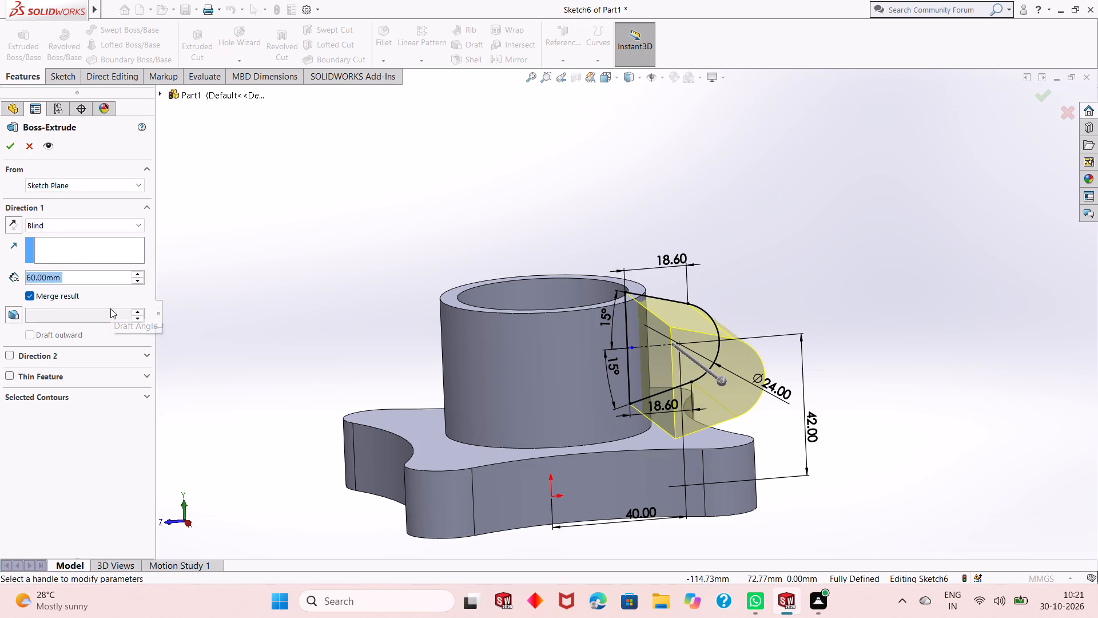
pyautogui.write('36')
pyautogui.press('Return')
pyautogui.scroll(-1, 444, 298)
pyautogui.moveTo(746, 340); pyautogui.dragTo(749, 365, button='middle')
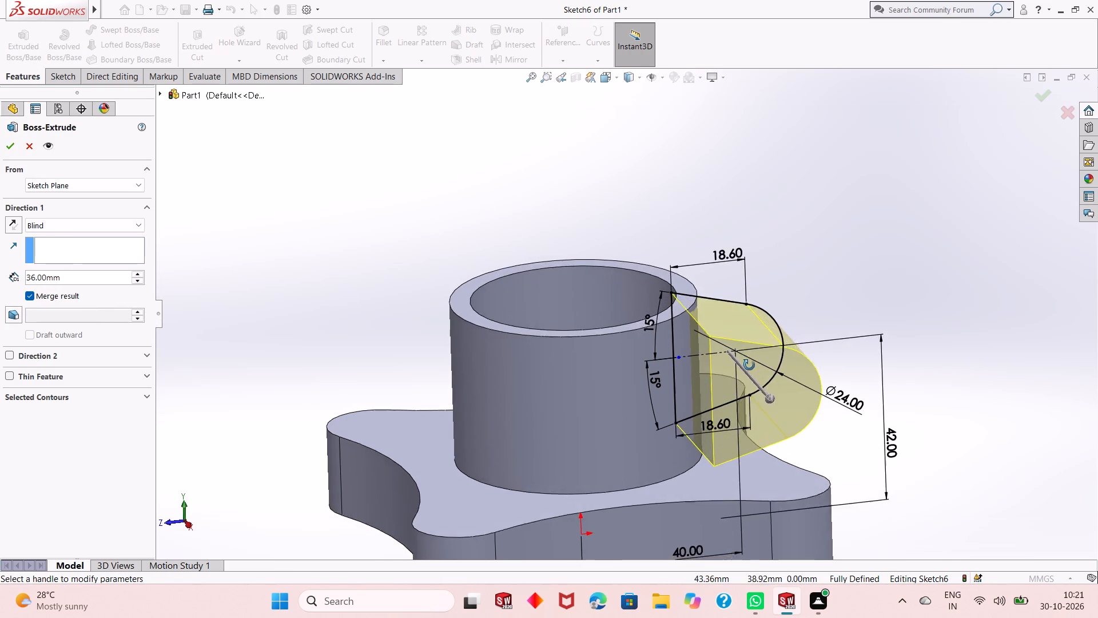
pyautogui.moveTo(749, 365); pyautogui.dragTo(741, 441, button='middle')
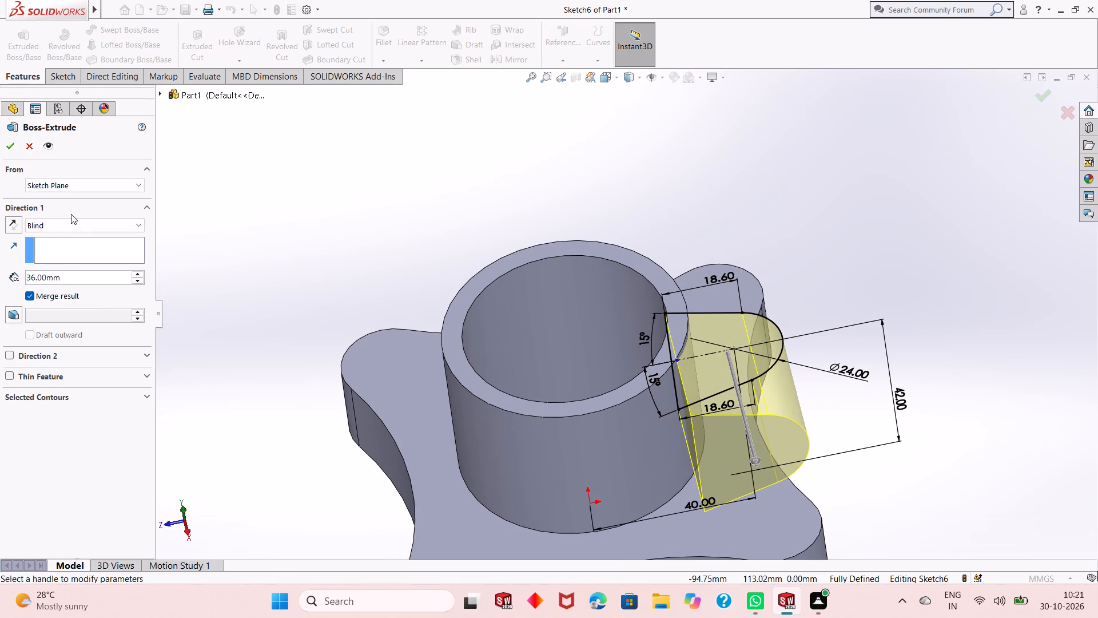
pyautogui.click(77, 221)
pyautogui.click(90, 303)
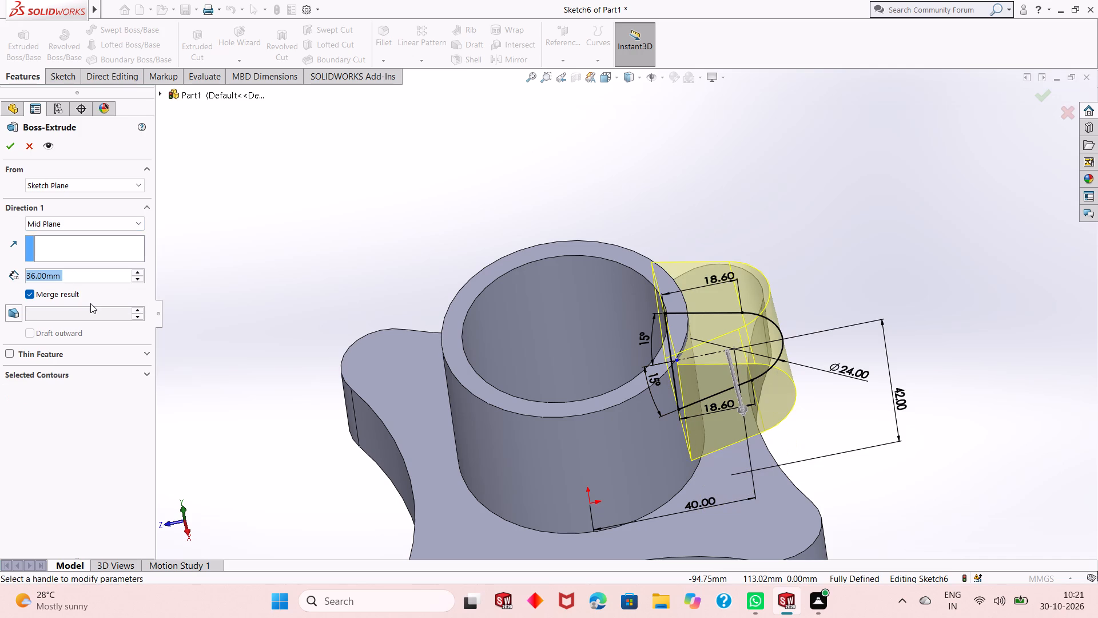
pyautogui.moveTo(646, 425); pyautogui.dragTo(680, 343, button='middle')
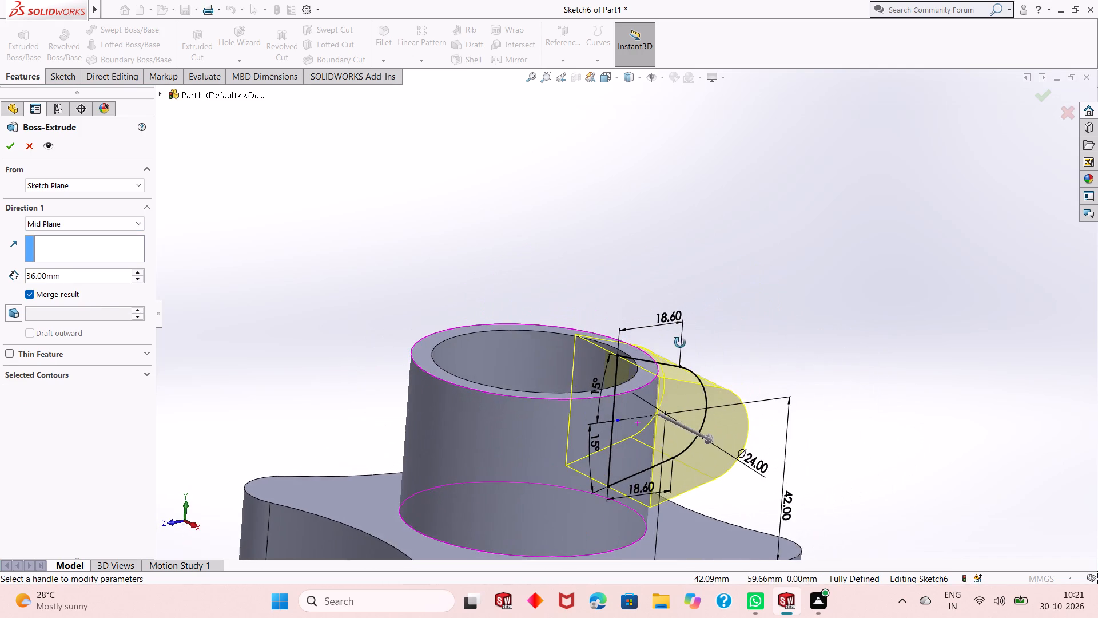
pyautogui.moveTo(680, 343); pyautogui.dragTo(659, 355, button='middle')
pyautogui.scroll(-5, 686, 407)
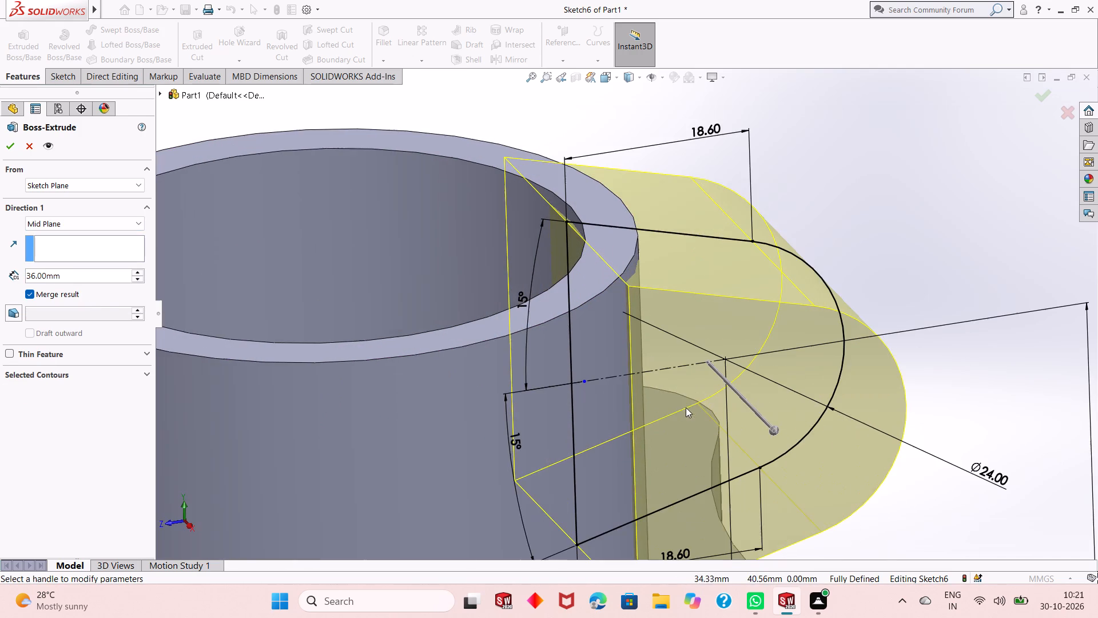
pyautogui.moveTo(676, 401); pyautogui.dragTo(695, 390, button='middle')
pyautogui.scroll(4, 731, 388)
pyautogui.scroll(-5, 734, 327)
pyautogui.scroll(-4, 683, 286)
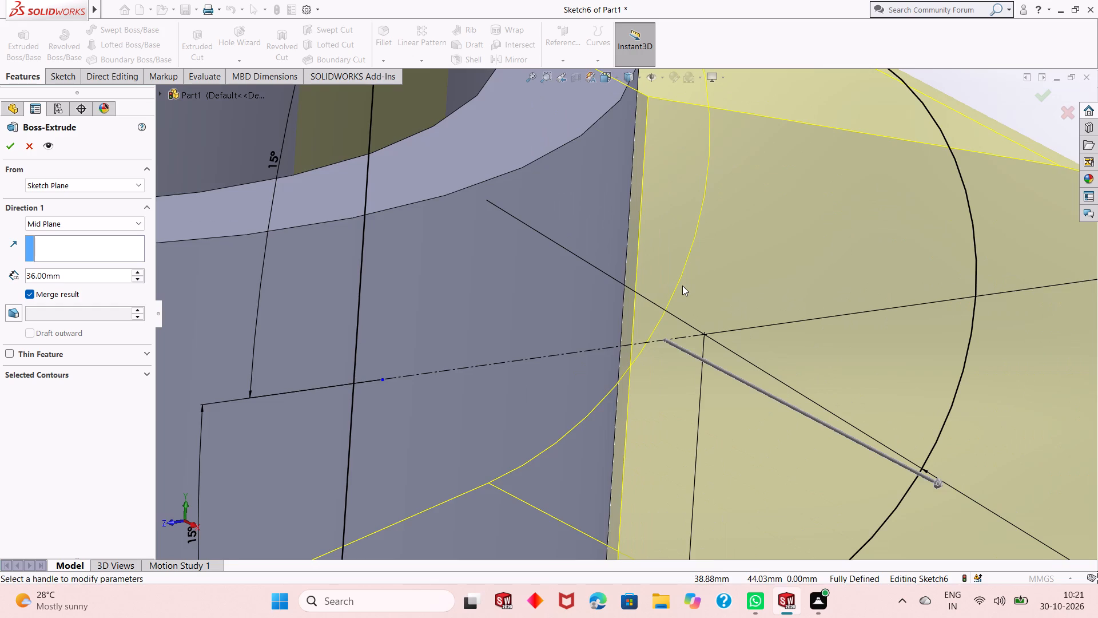
pyautogui.scroll(15, 682, 286)
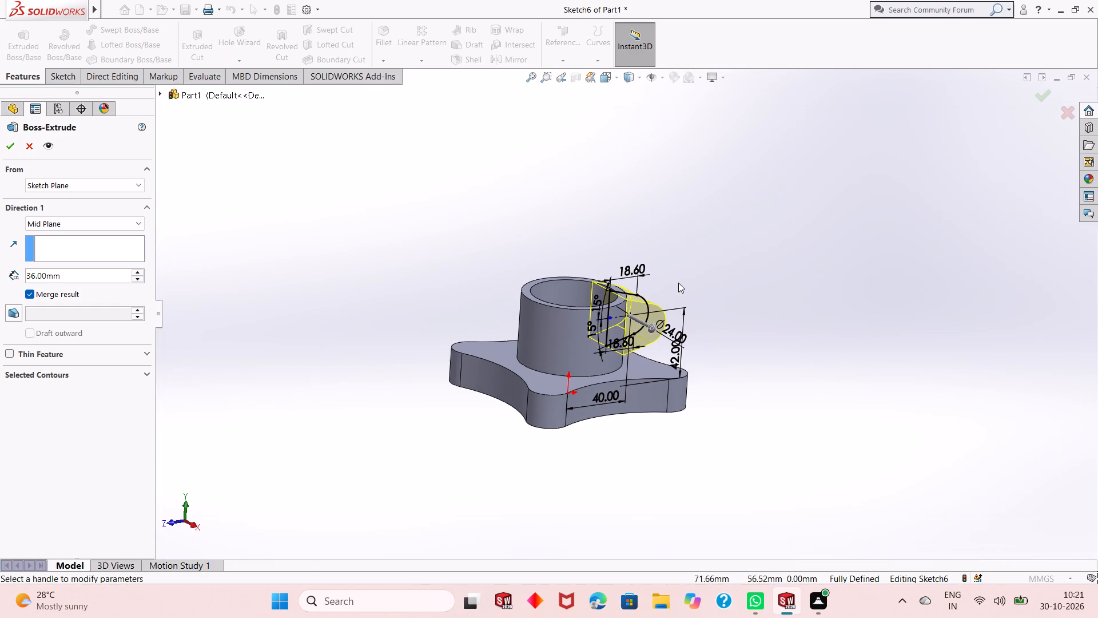
pyautogui.press('Escape')
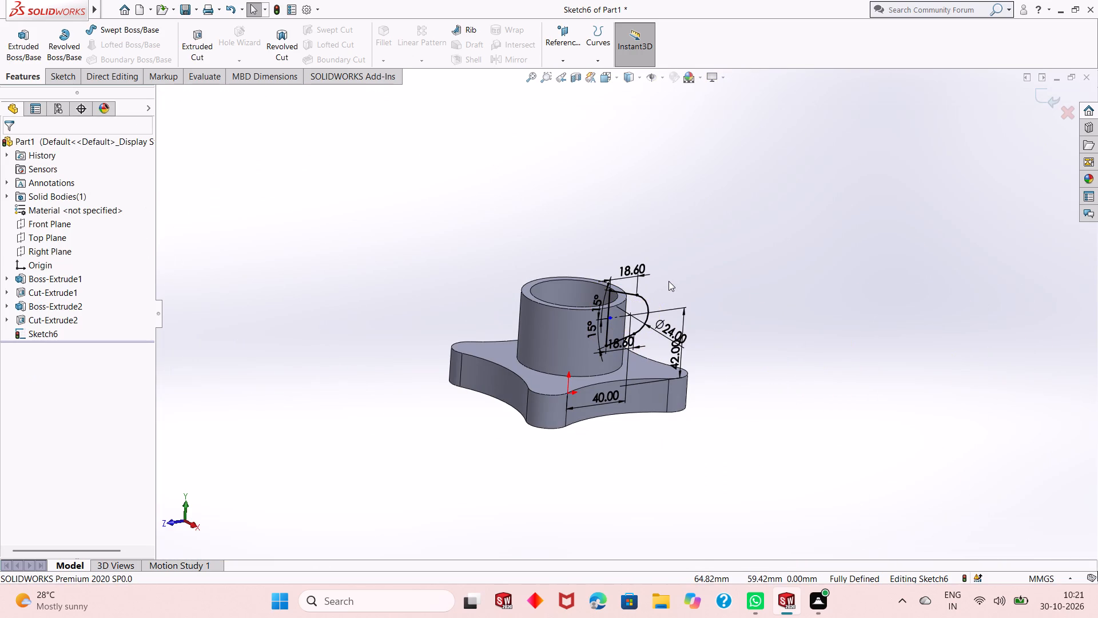
# Set the horizontal length dimension above the lug's upper sloping line to 19 mm.
pyautogui.scroll(-4, 608, 304)
pyautogui.doubleClick(662, 245)
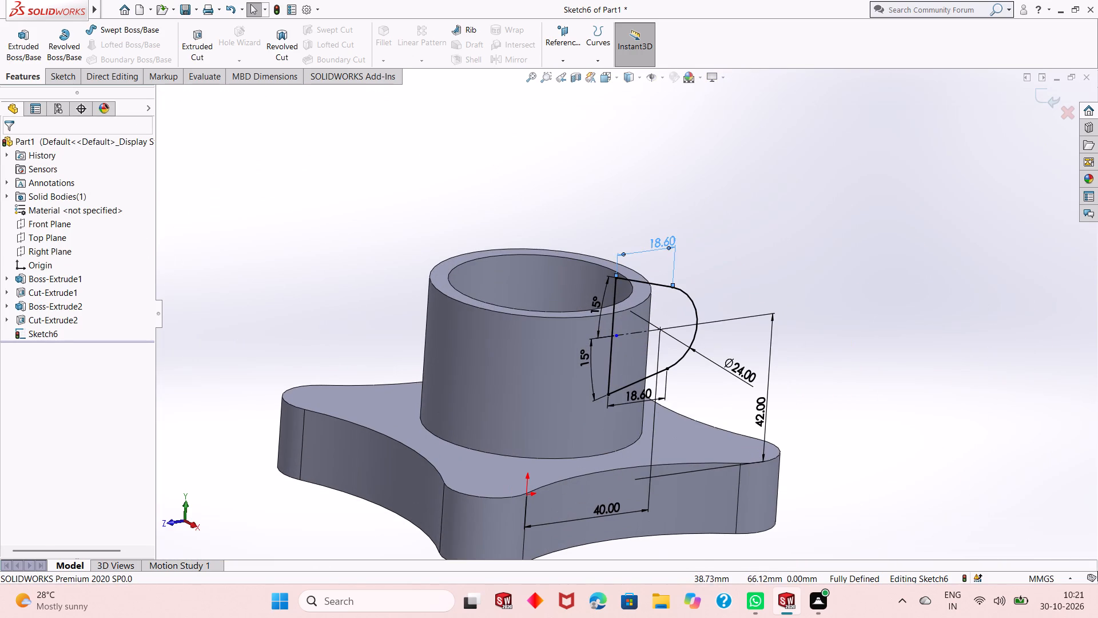
pyautogui.write('19')
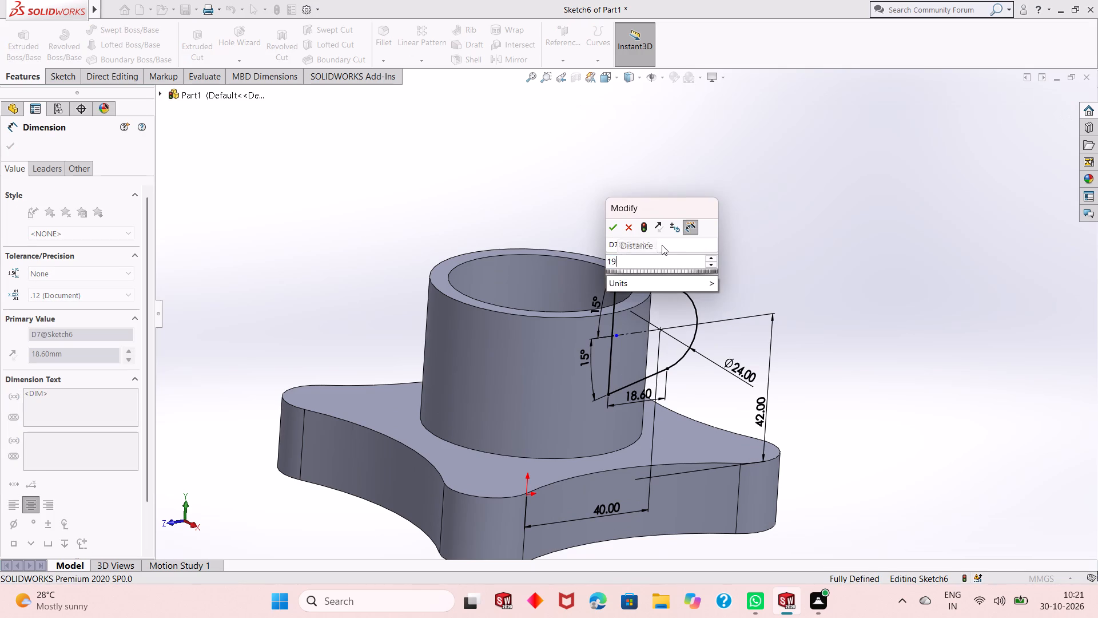
pyautogui.press('Return')
# Set the horizontal length dimension below the lug's lower sloping line to 19 mm.
pyautogui.doubleClick(647, 397)
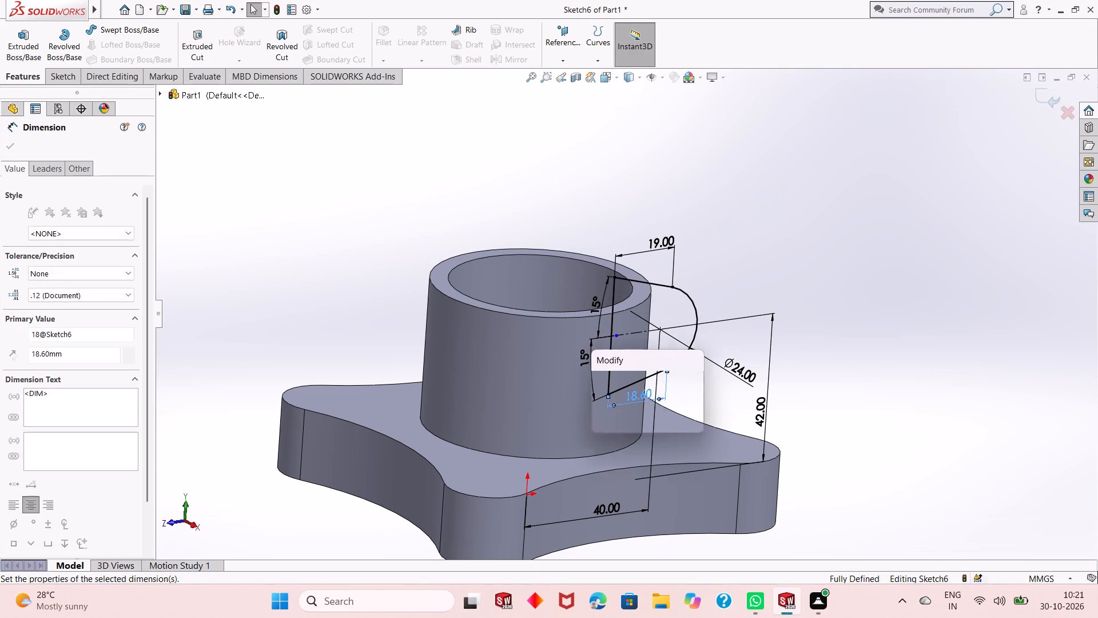
pyautogui.write('19')
pyautogui.press('Return')
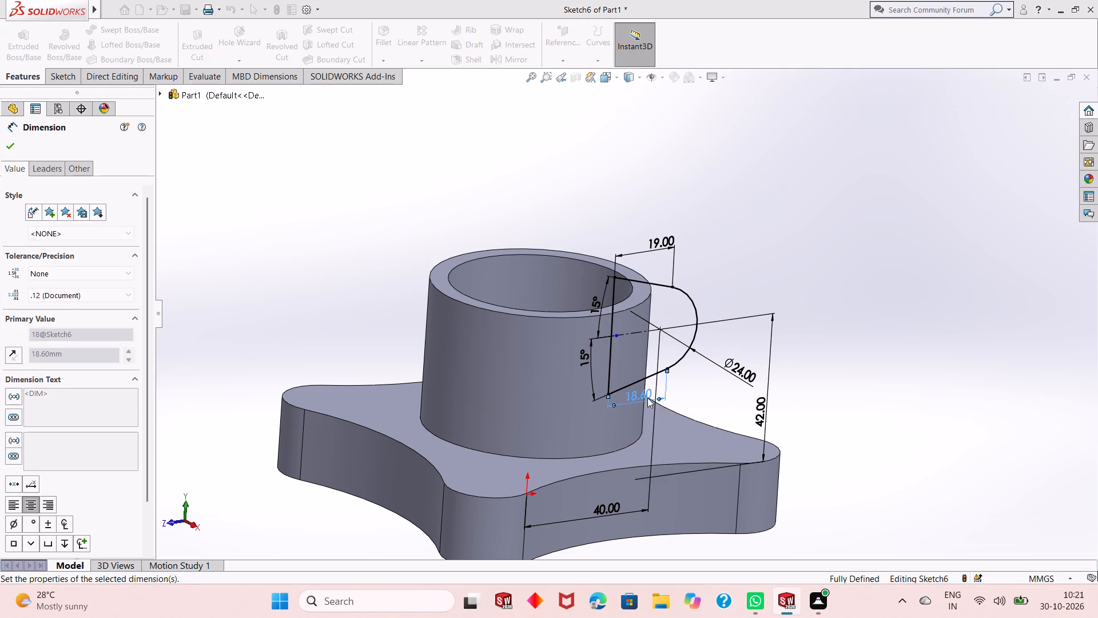
pyautogui.rightClick(761, 219)
pyautogui.click(755, 247)
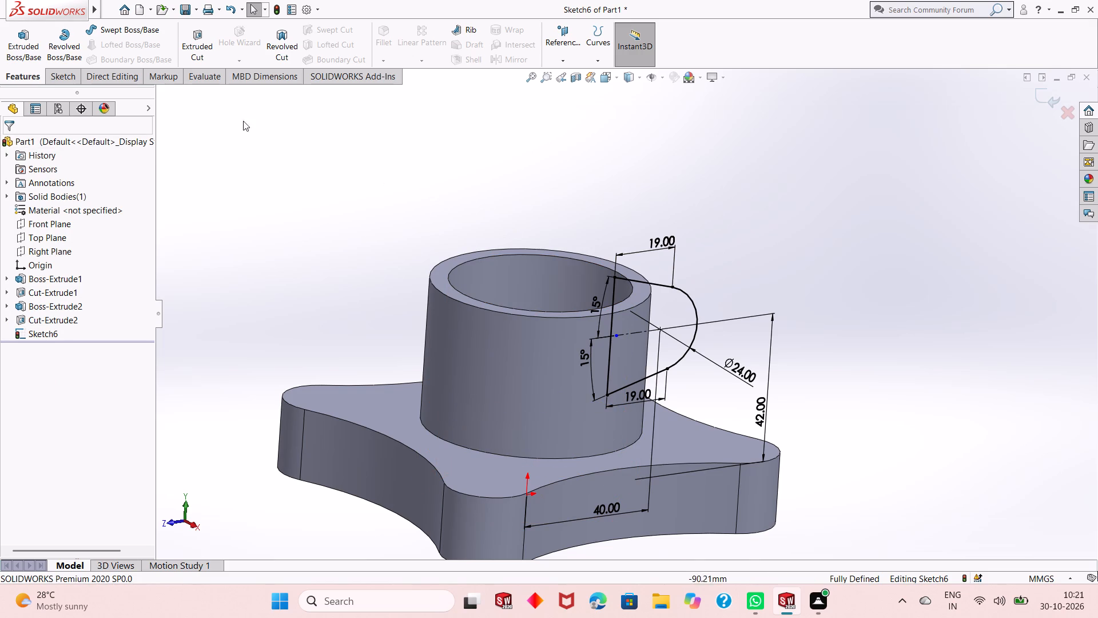
# Extrude the lug profile 36 mm mid-plane, merged with the existing body.
pyautogui.click(32, 53)
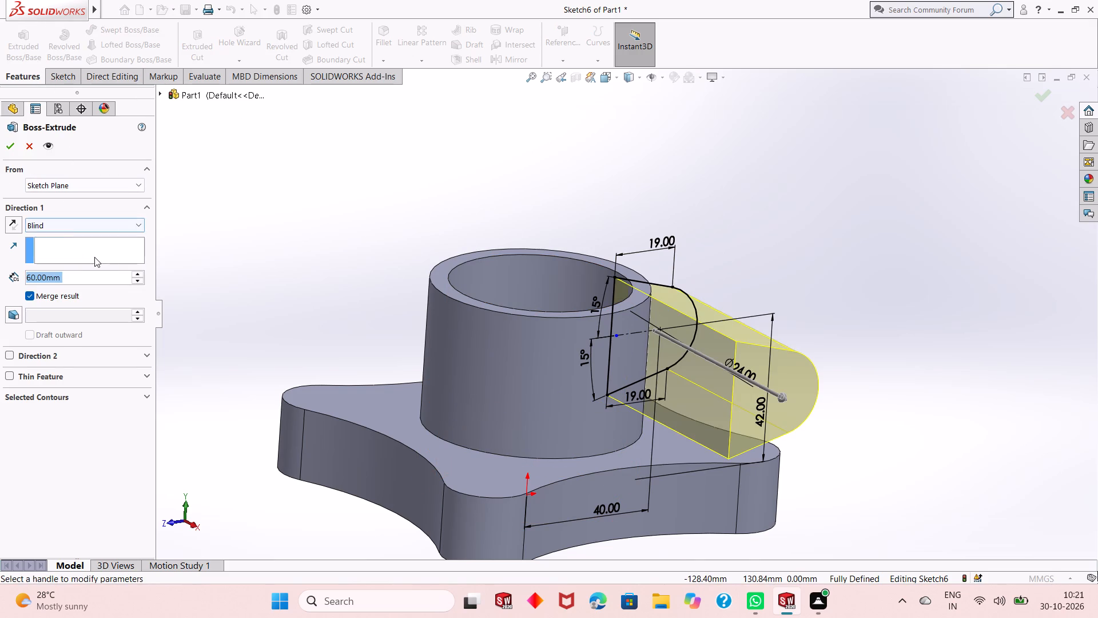
pyautogui.click(109, 227)
pyautogui.click(110, 298)
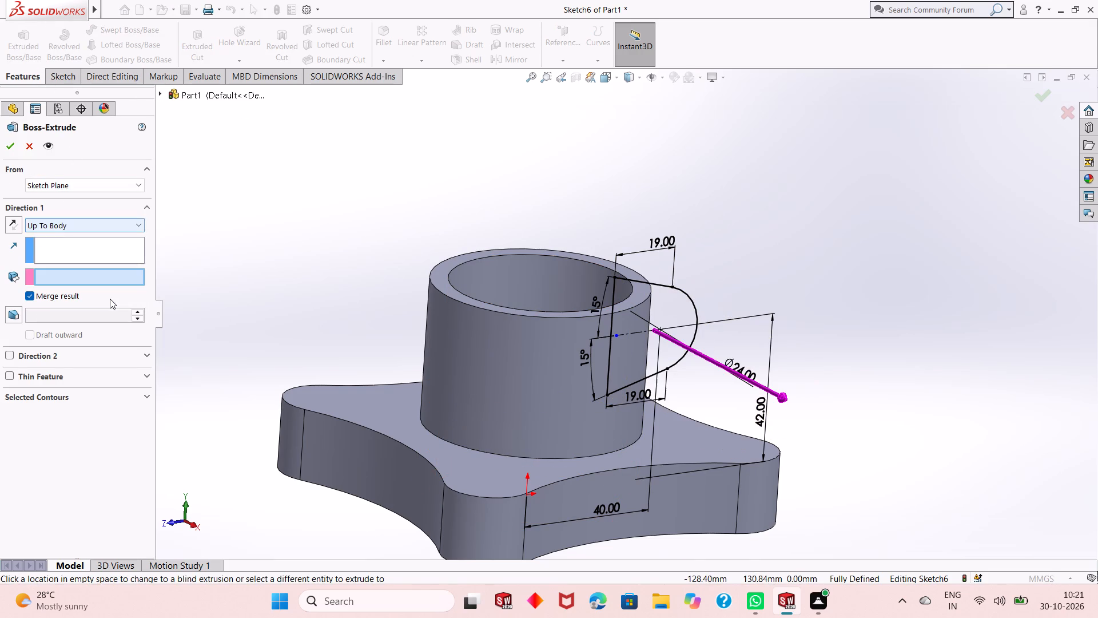
pyautogui.click(110, 219)
pyautogui.click(106, 304)
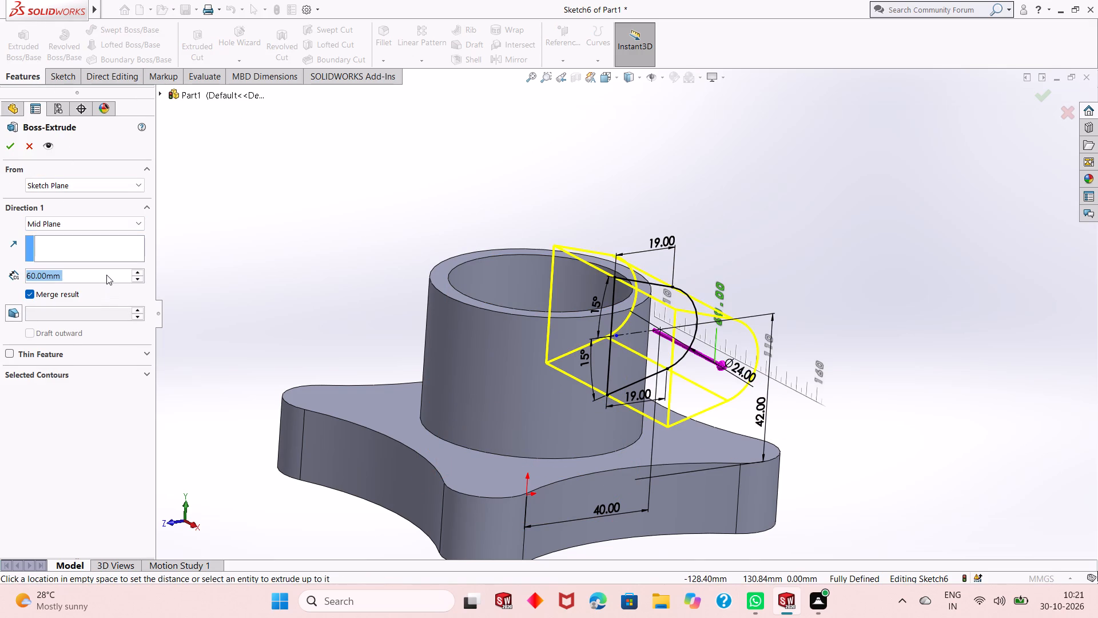
pyautogui.write('36')
pyautogui.press('Return')
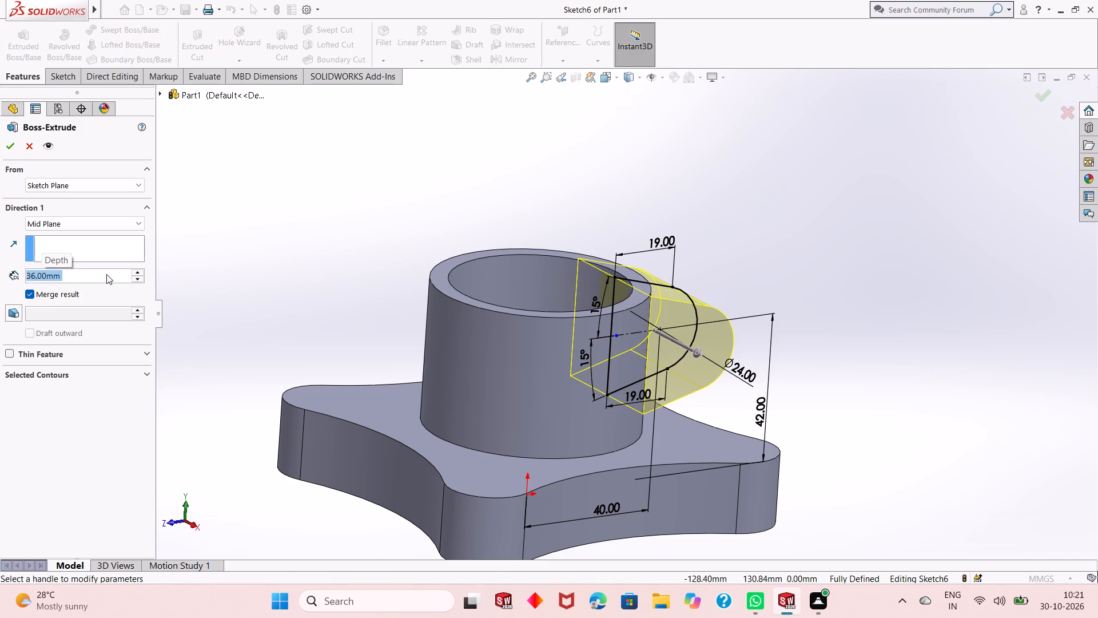
pyautogui.click(13, 145)
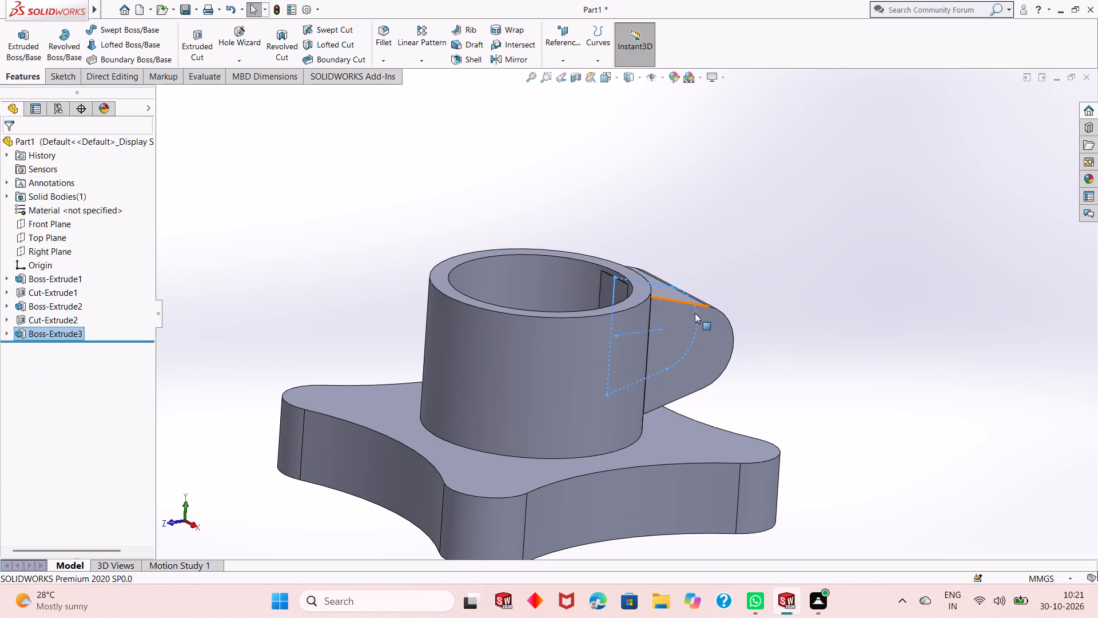
# Examine the edge where the extruded lug's side face meets the boss's outer wall.
pyautogui.scroll(-4, 689, 352)
pyautogui.scroll(-4, 578, 335)
pyautogui.scroll(-3, 610, 370)
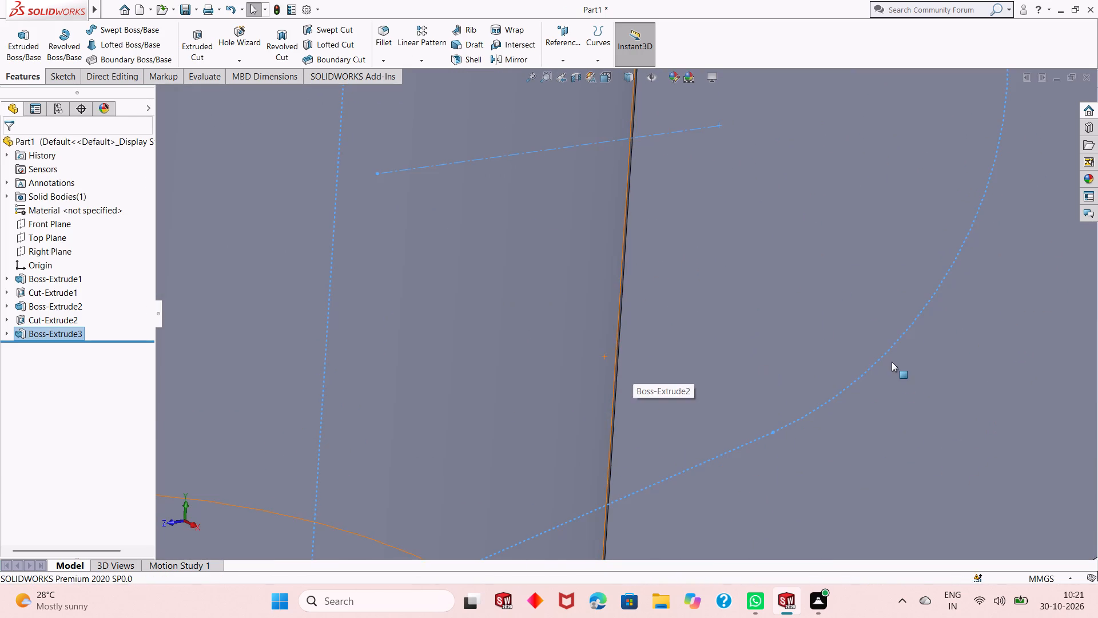
pyautogui.scroll(7, 691, 316)
pyautogui.scroll(1, 609, 234)
pyautogui.moveTo(609, 234); pyautogui.dragTo(617, 252, button='middle')
pyautogui.scroll(-5, 618, 236)
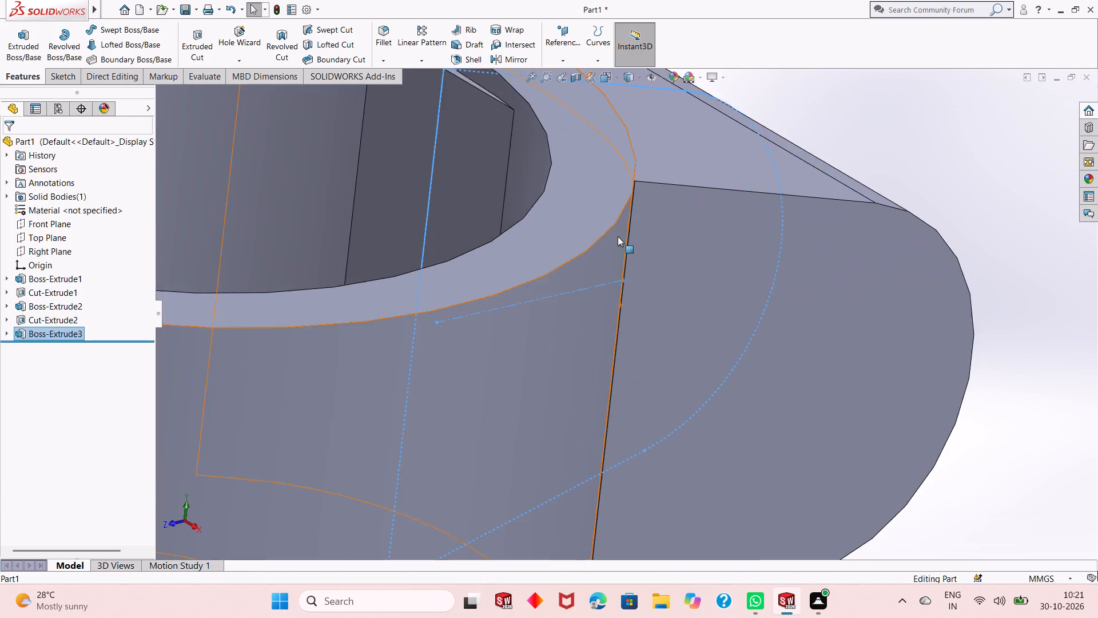
pyautogui.scroll(-5, 618, 236)
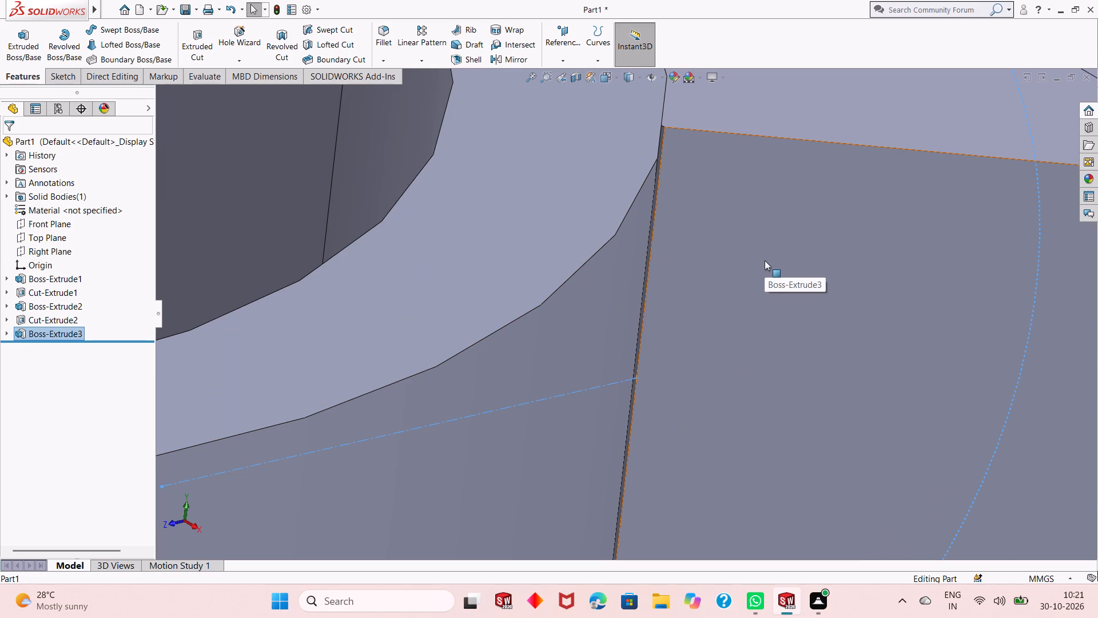
# Undo the lug extrusion to return to editing its sketch.
pyautogui.hotkey('ctrl', 'z')
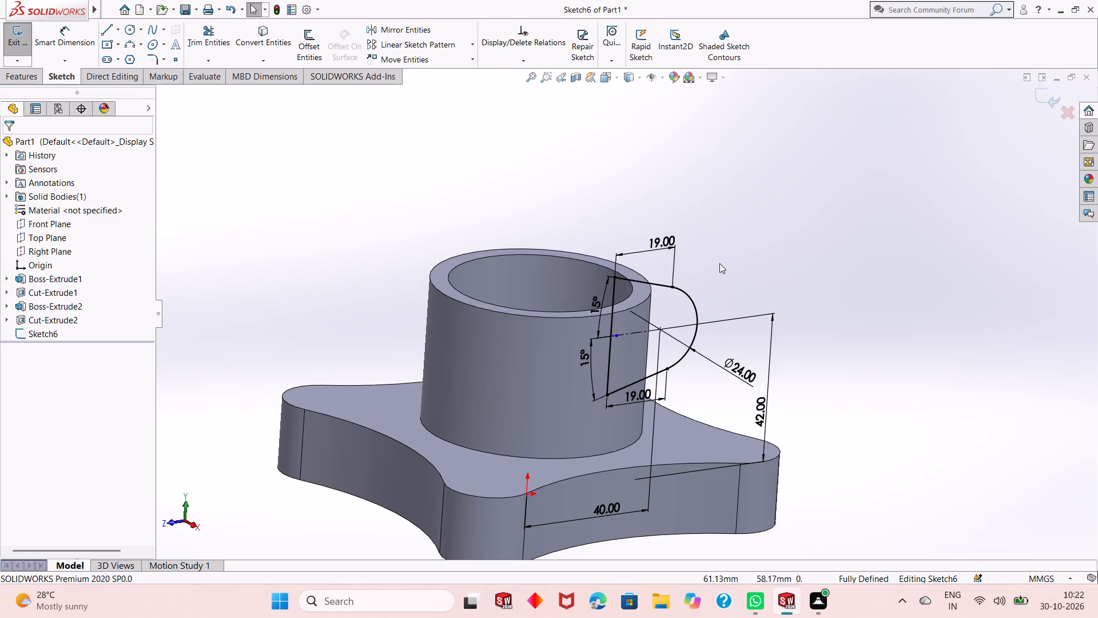
# Set the horizontal length dimensions above and below the lug's two sloping lines to 20 mm each.
pyautogui.doubleClick(661, 247)
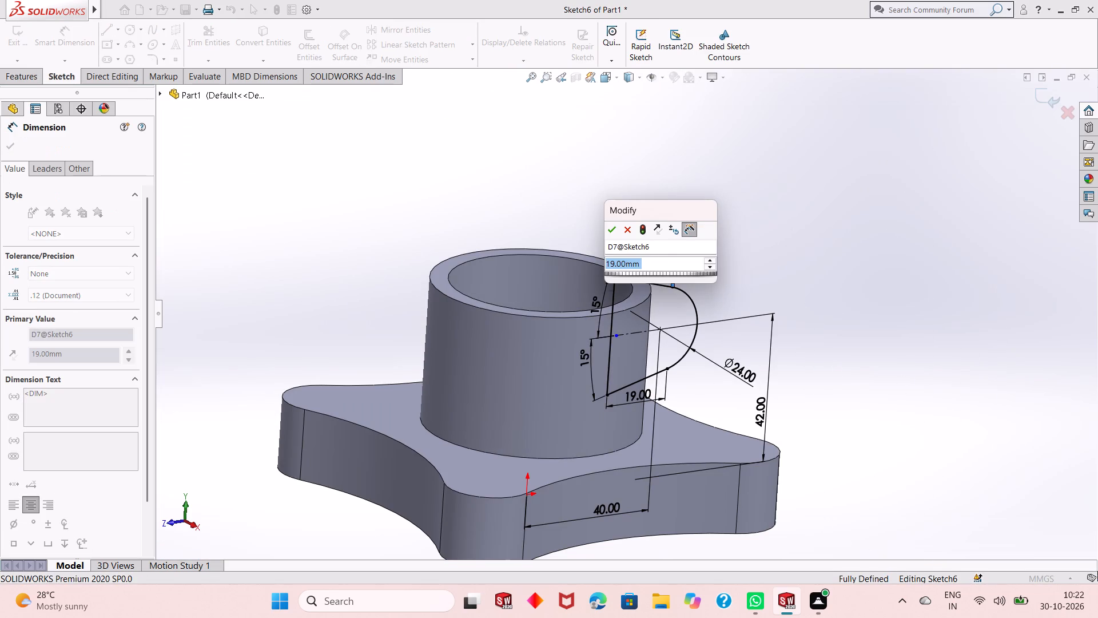
pyautogui.write('20')
pyautogui.press('Return')
pyautogui.doubleClick(638, 396)
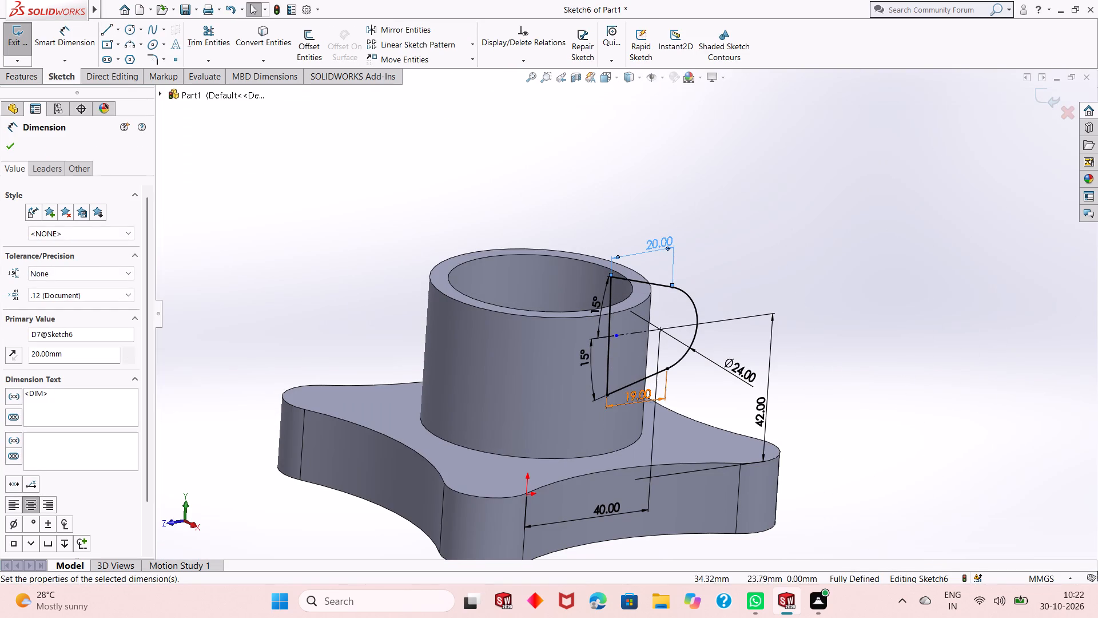
pyautogui.write('20')
pyautogui.press('Return')
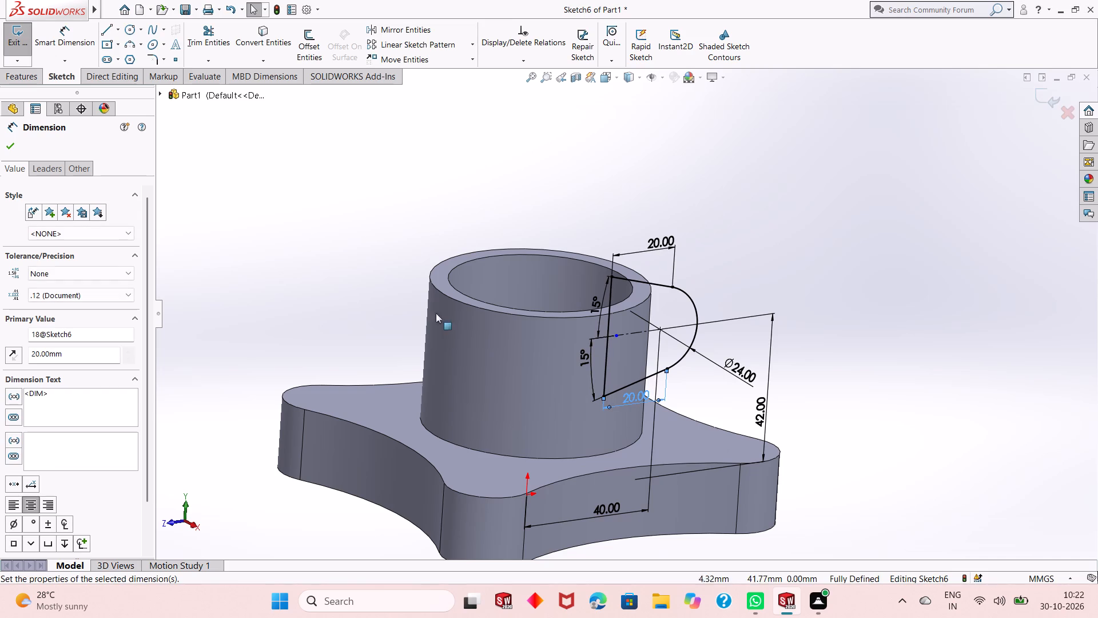
pyautogui.click(13, 150)
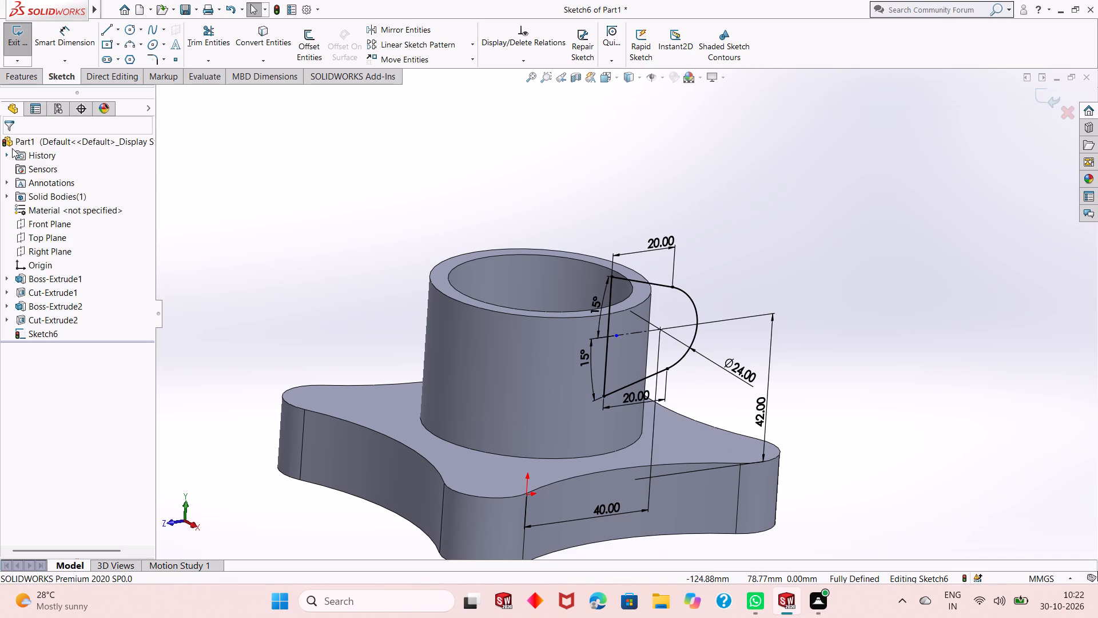
# Extrude the lug profile 36 mm mid-plane, merged with the existing body.
pyautogui.click(19, 80)
pyautogui.click(22, 53)
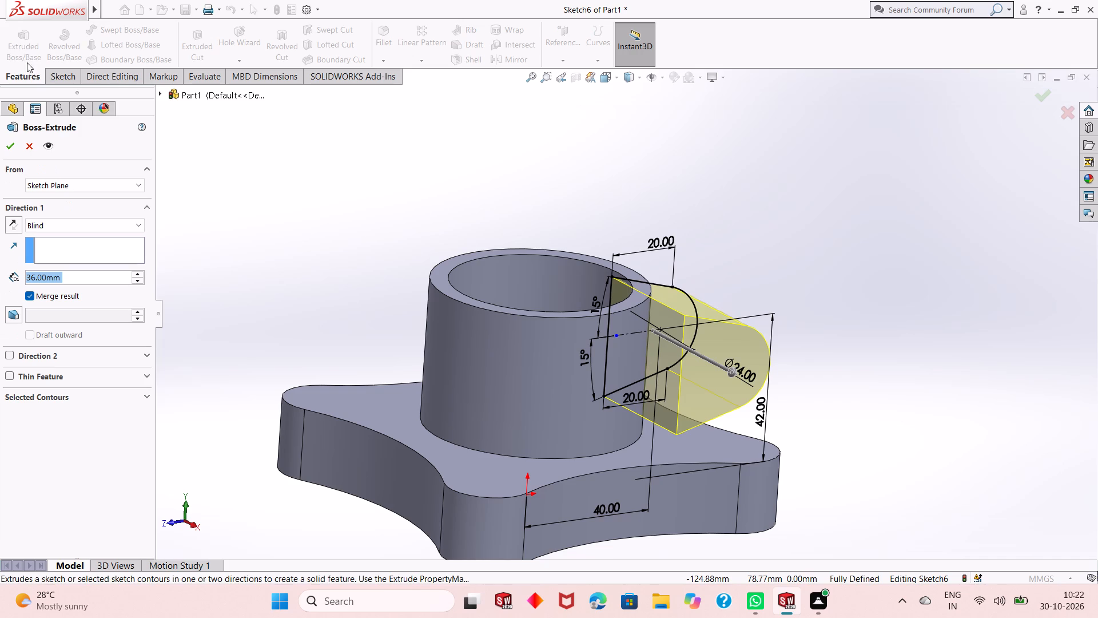
pyautogui.click(100, 231)
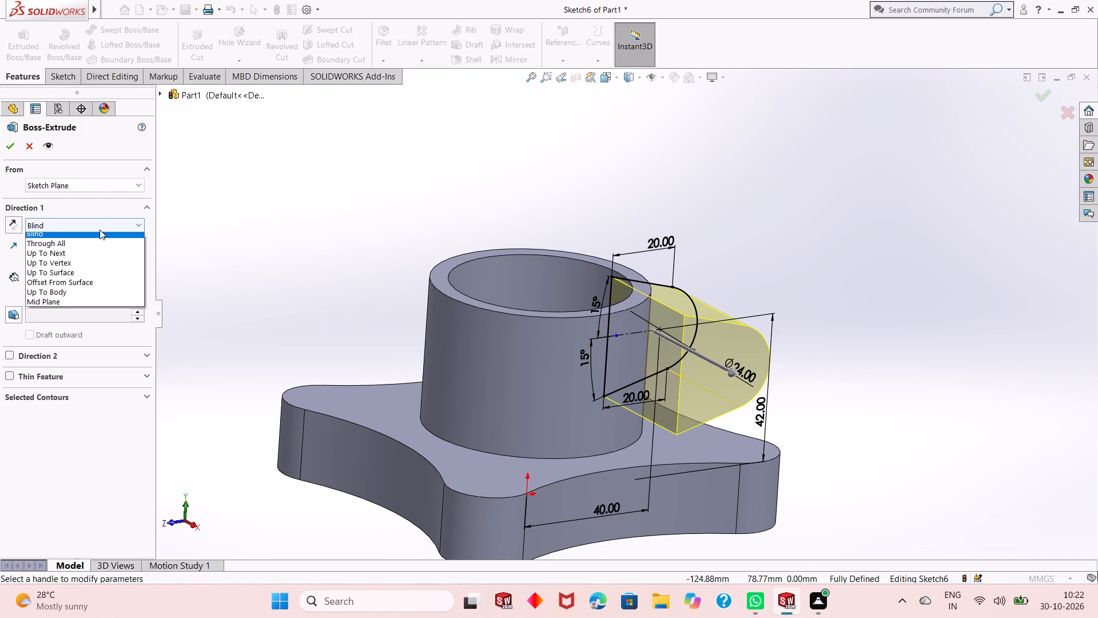
pyautogui.click(85, 302)
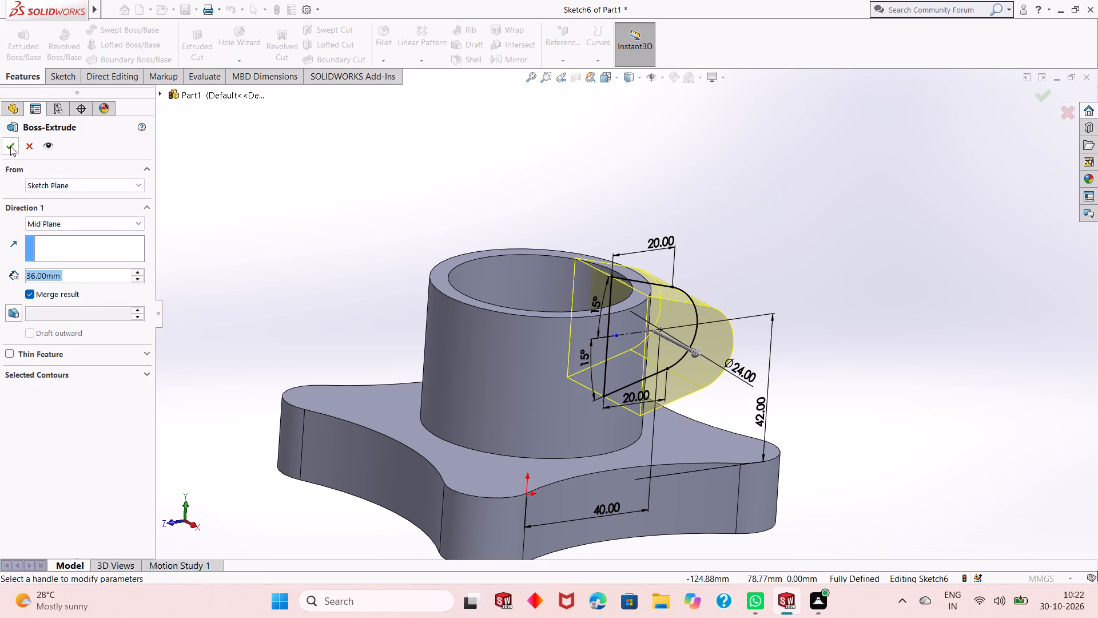
pyautogui.click(10, 146)
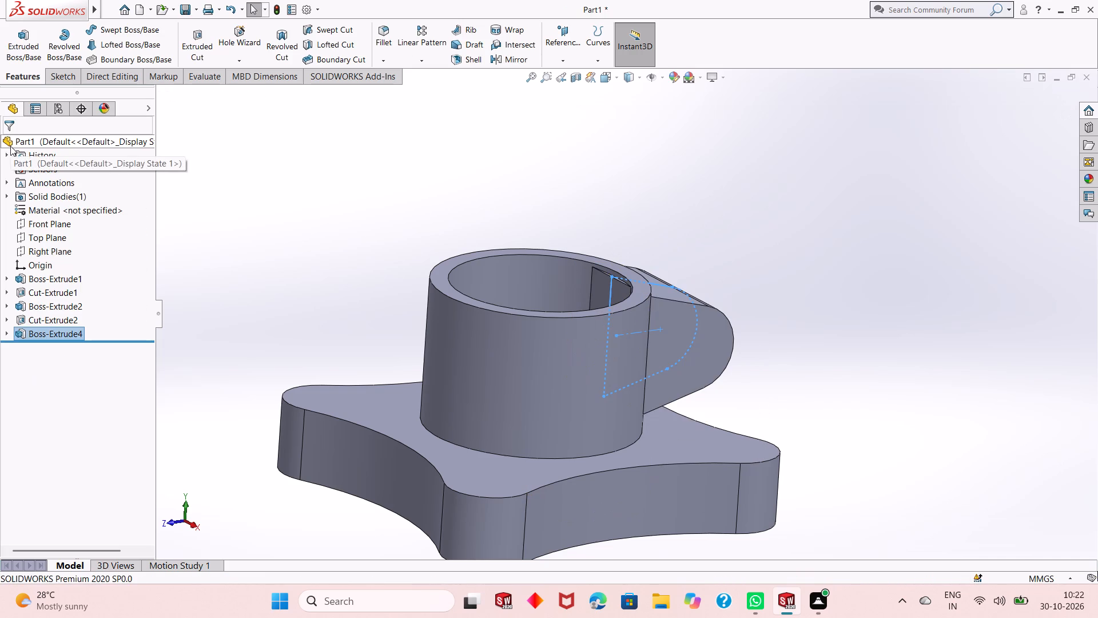
# Examine where the extruded lug meets the boss's outer wall, top rim and bore.
pyautogui.scroll(-5, 649, 322)
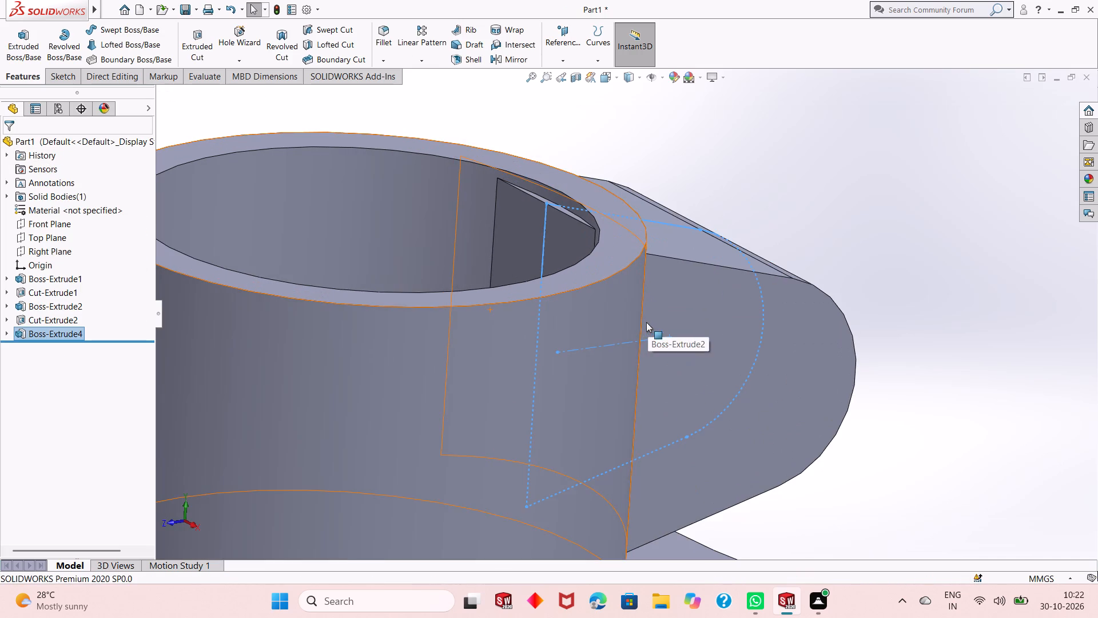
pyautogui.moveTo(644, 322); pyautogui.dragTo(616, 343, button='middle')
pyautogui.scroll(-9, 630, 324)
pyautogui.scroll(1, 632, 316)
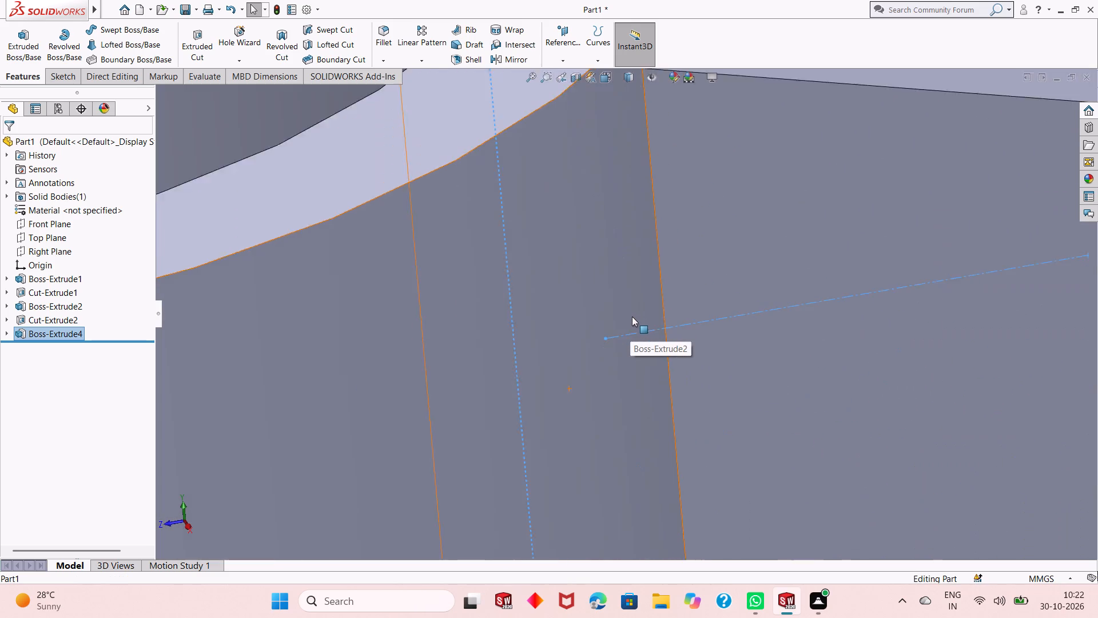
pyautogui.scroll(6, 632, 316)
pyautogui.moveTo(635, 279); pyautogui.dragTo(656, 274, button='middle')
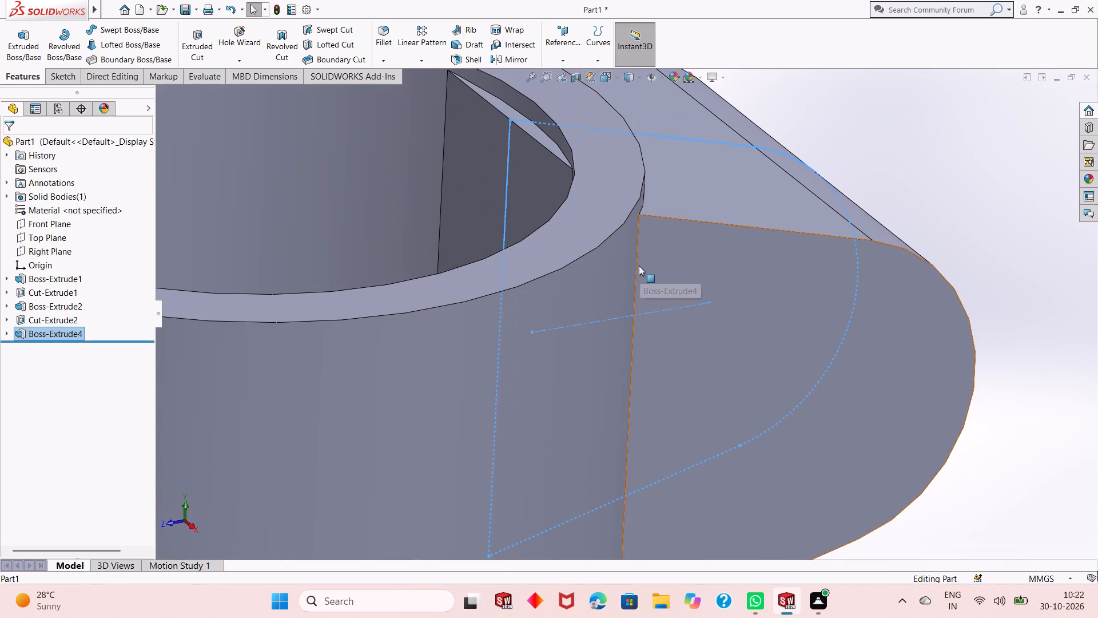
pyautogui.scroll(-8, 622, 266)
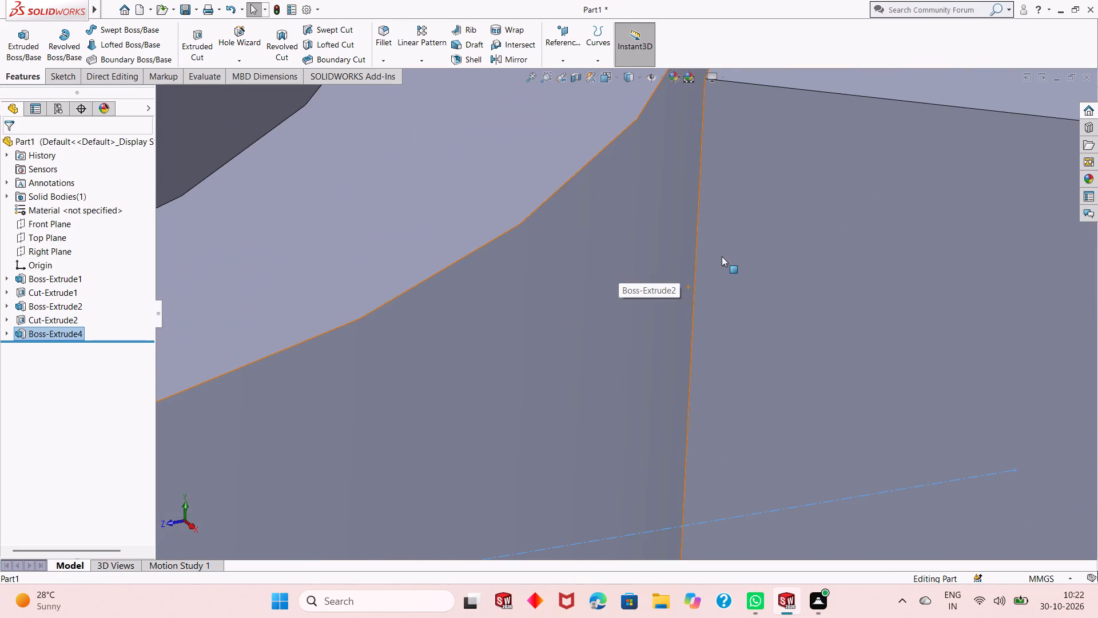
pyautogui.moveTo(723, 258); pyautogui.dragTo(758, 240, button='middle')
pyautogui.scroll(1, 758, 241)
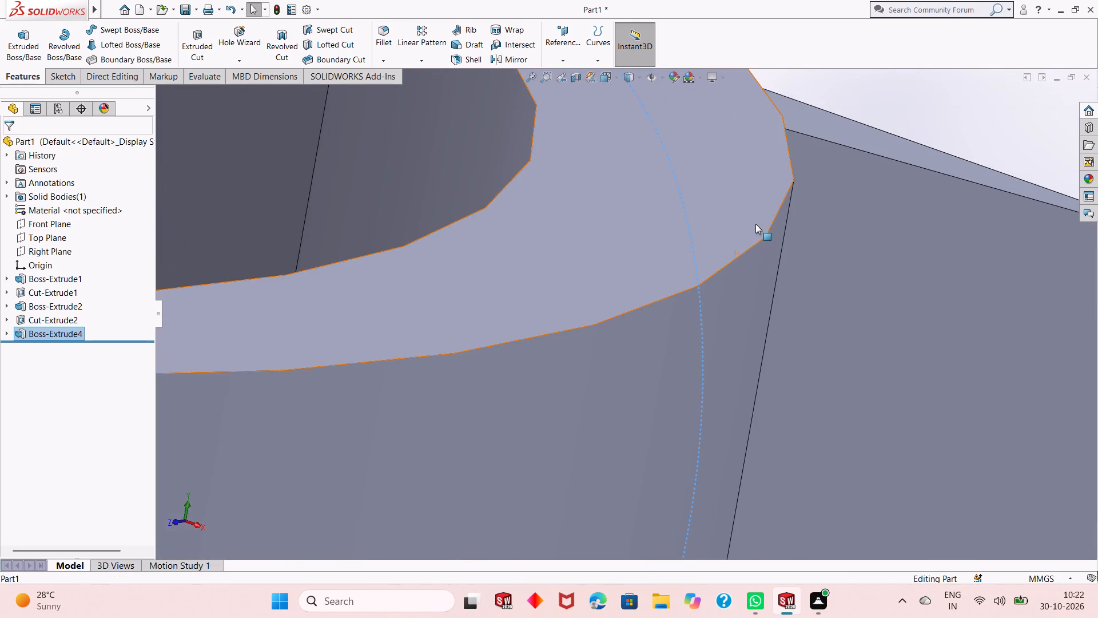
pyautogui.scroll(2, 755, 224)
pyautogui.moveTo(759, 198); pyautogui.dragTo(746, 265, button='middle')
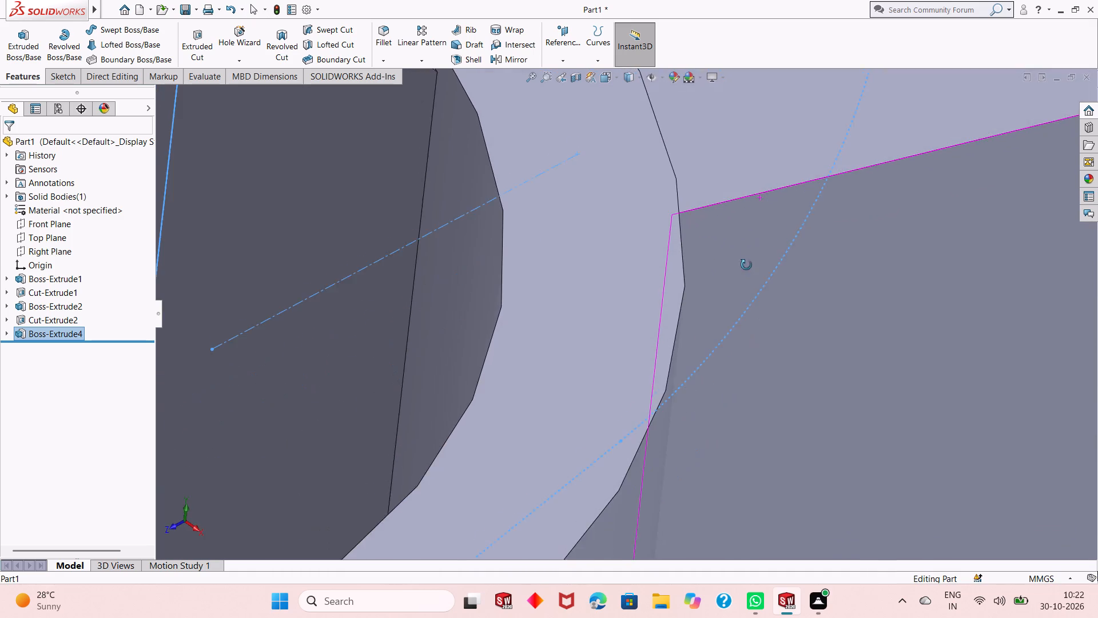
pyautogui.moveTo(746, 265); pyautogui.dragTo(727, 336, button='middle')
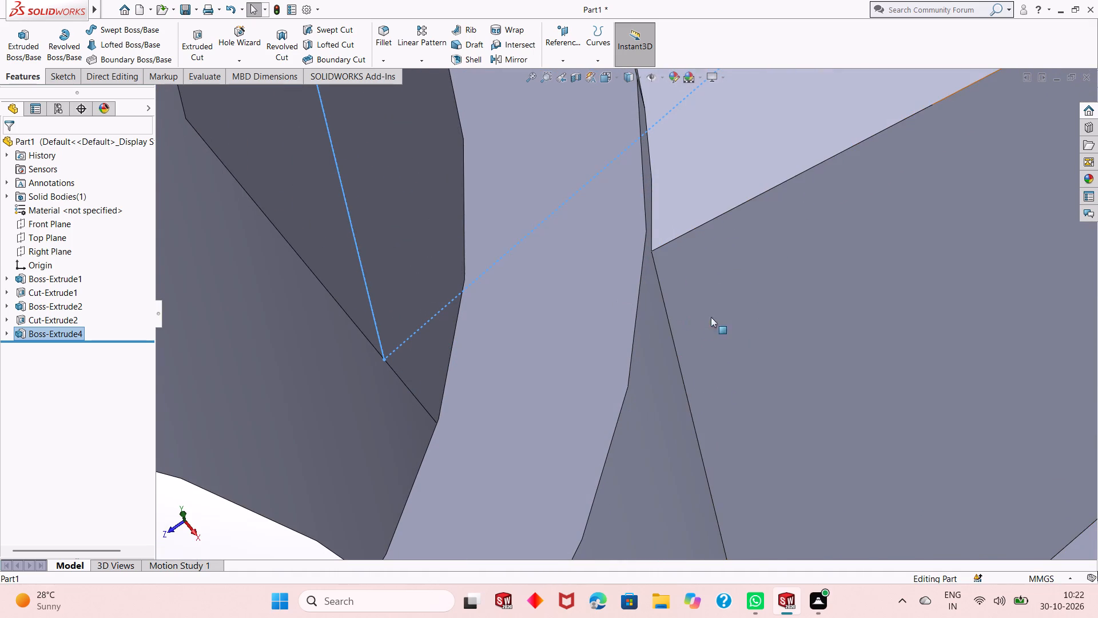
pyautogui.scroll(-1, 716, 283)
pyautogui.scroll(6, 716, 283)
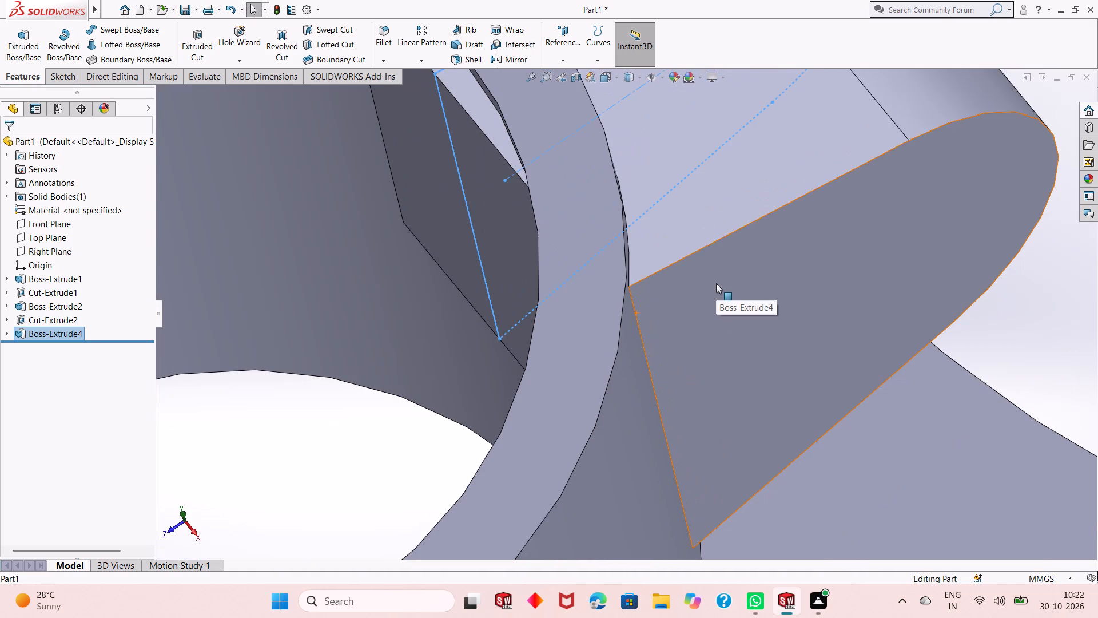
pyautogui.scroll(4, 707, 276)
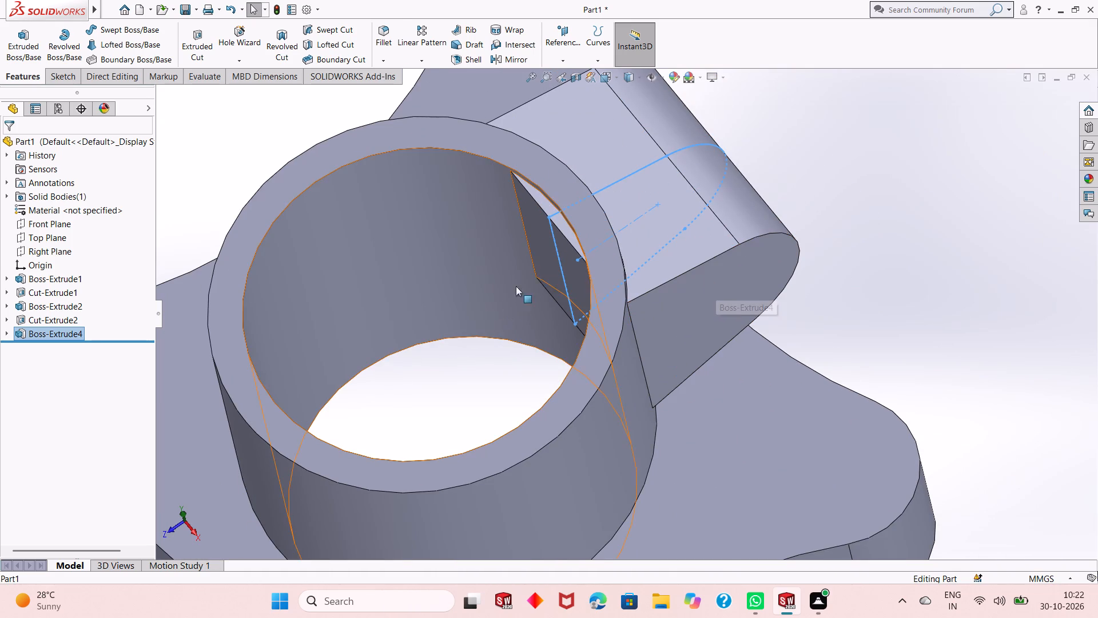
pyautogui.moveTo(540, 277); pyautogui.dragTo(554, 271, button='middle')
pyautogui.scroll(1, 554, 271)
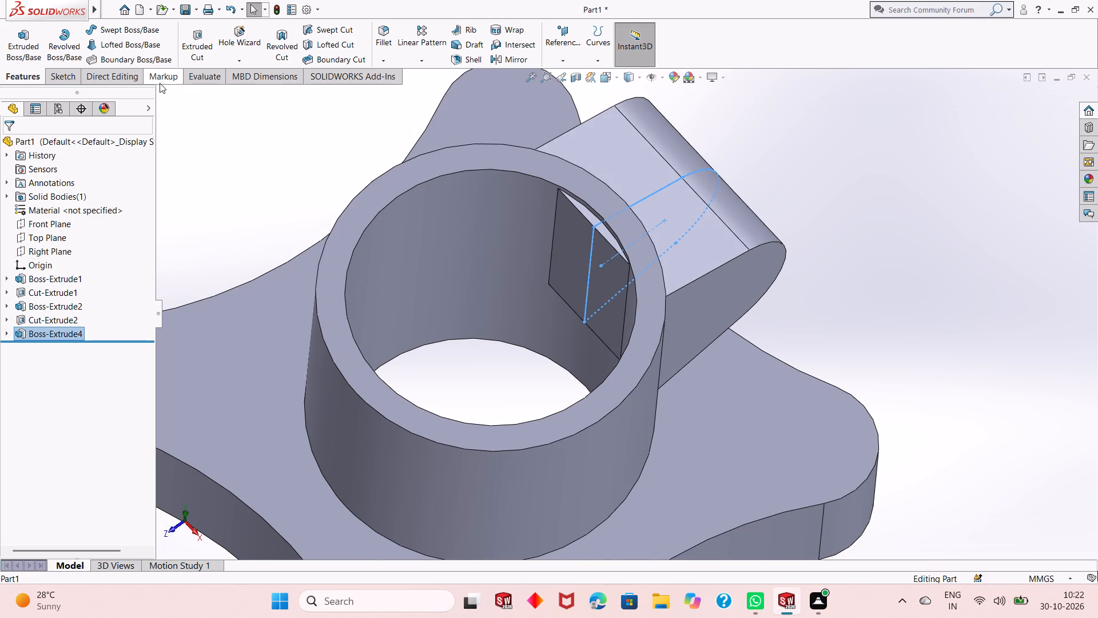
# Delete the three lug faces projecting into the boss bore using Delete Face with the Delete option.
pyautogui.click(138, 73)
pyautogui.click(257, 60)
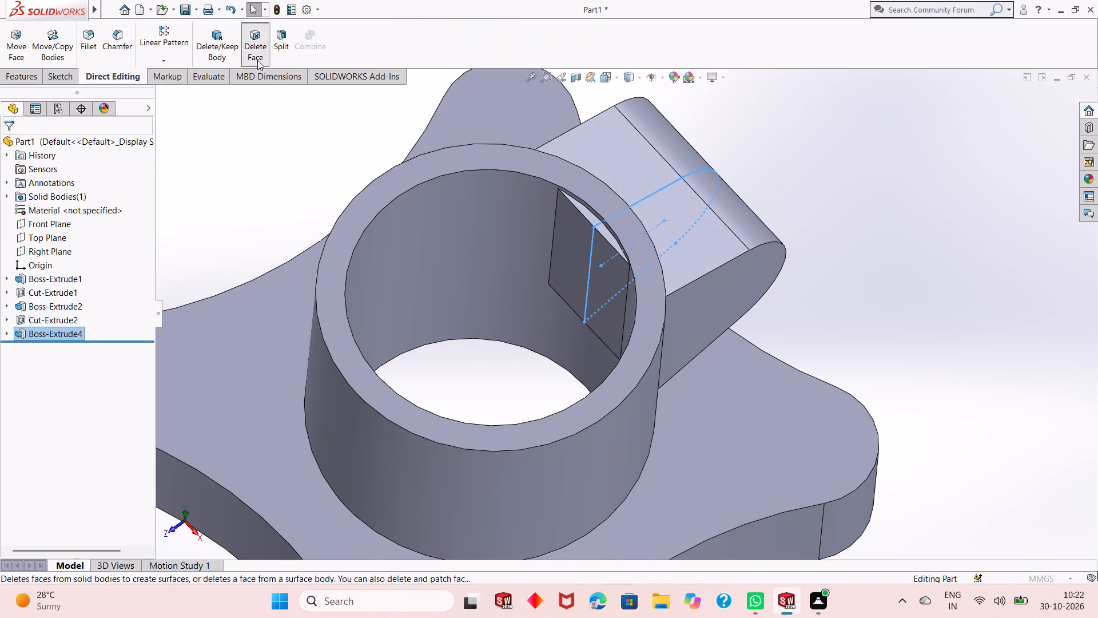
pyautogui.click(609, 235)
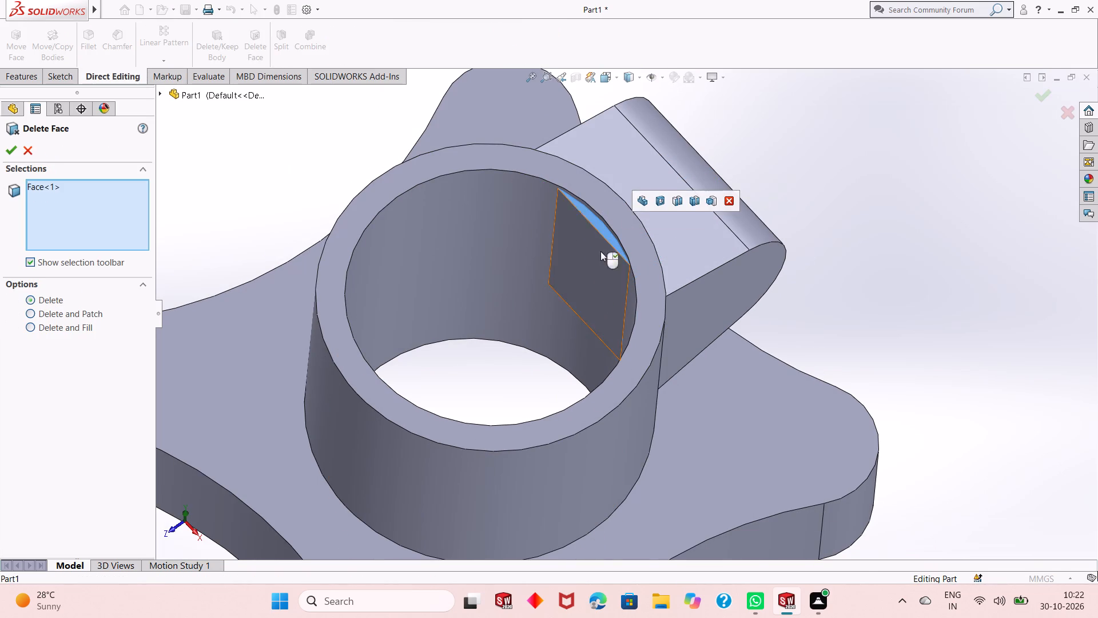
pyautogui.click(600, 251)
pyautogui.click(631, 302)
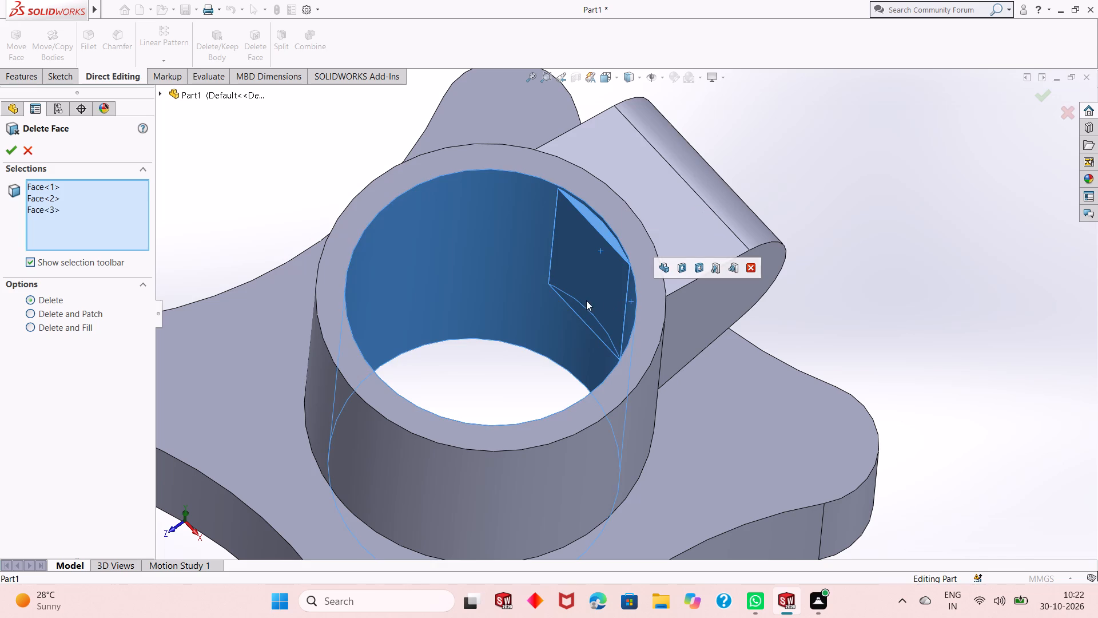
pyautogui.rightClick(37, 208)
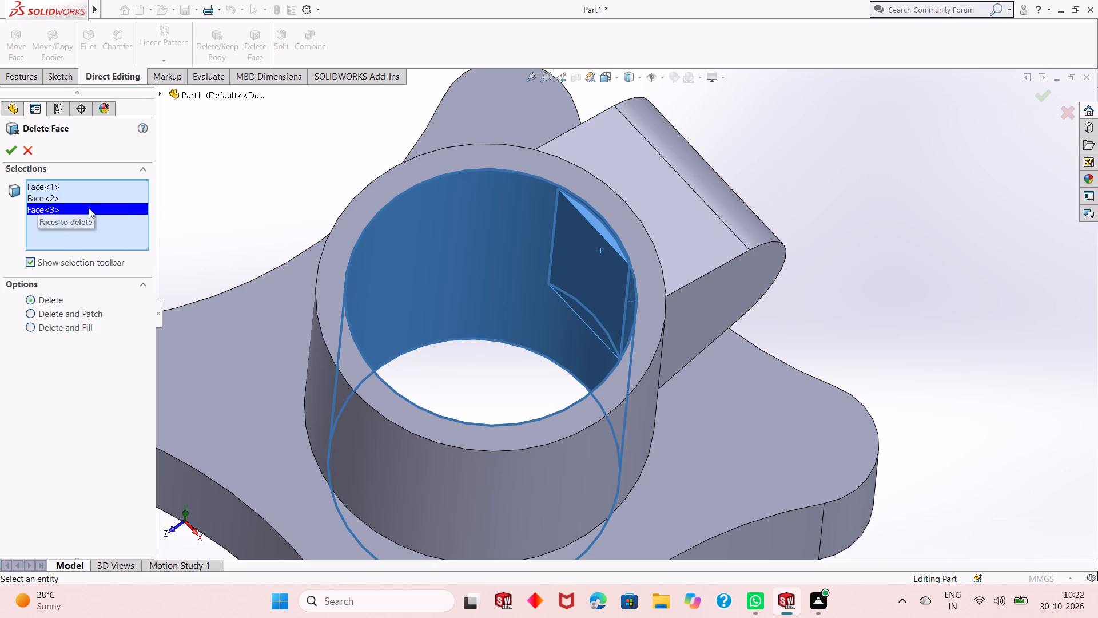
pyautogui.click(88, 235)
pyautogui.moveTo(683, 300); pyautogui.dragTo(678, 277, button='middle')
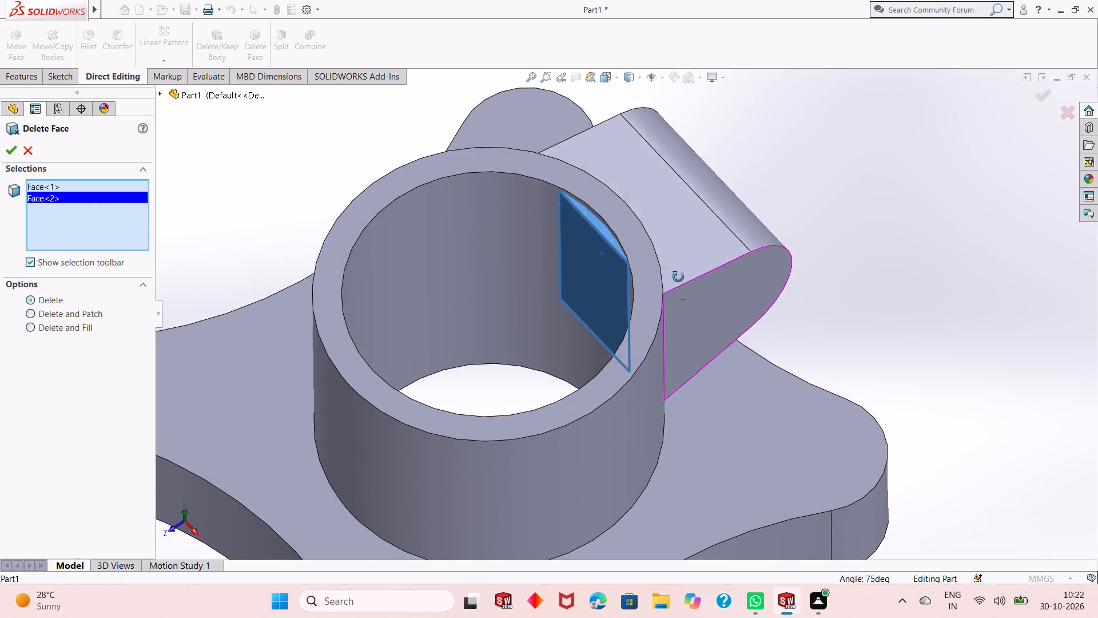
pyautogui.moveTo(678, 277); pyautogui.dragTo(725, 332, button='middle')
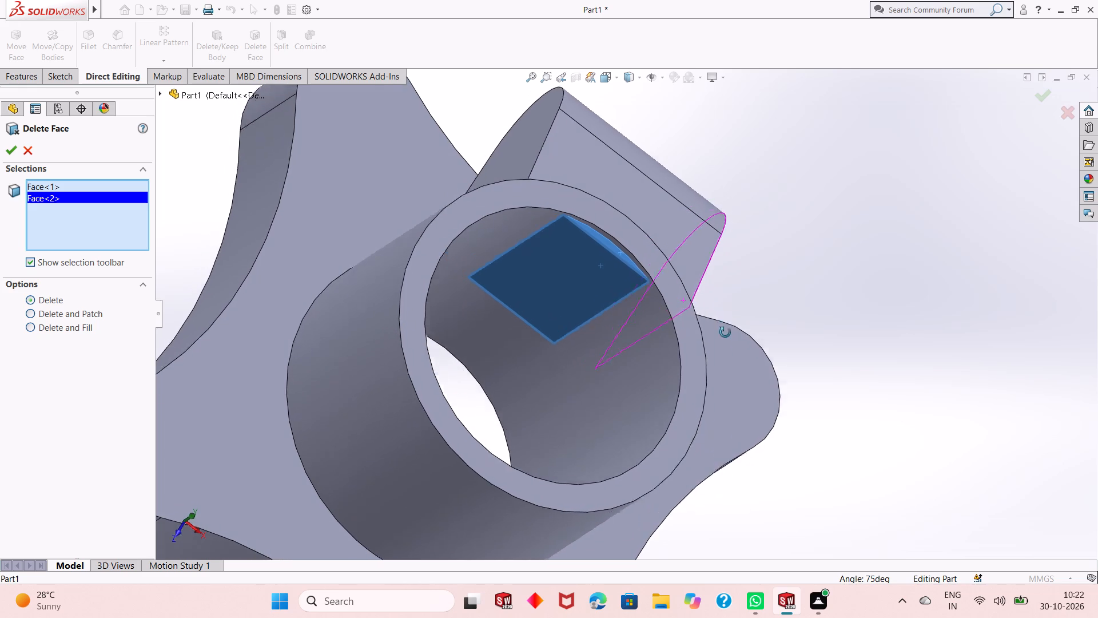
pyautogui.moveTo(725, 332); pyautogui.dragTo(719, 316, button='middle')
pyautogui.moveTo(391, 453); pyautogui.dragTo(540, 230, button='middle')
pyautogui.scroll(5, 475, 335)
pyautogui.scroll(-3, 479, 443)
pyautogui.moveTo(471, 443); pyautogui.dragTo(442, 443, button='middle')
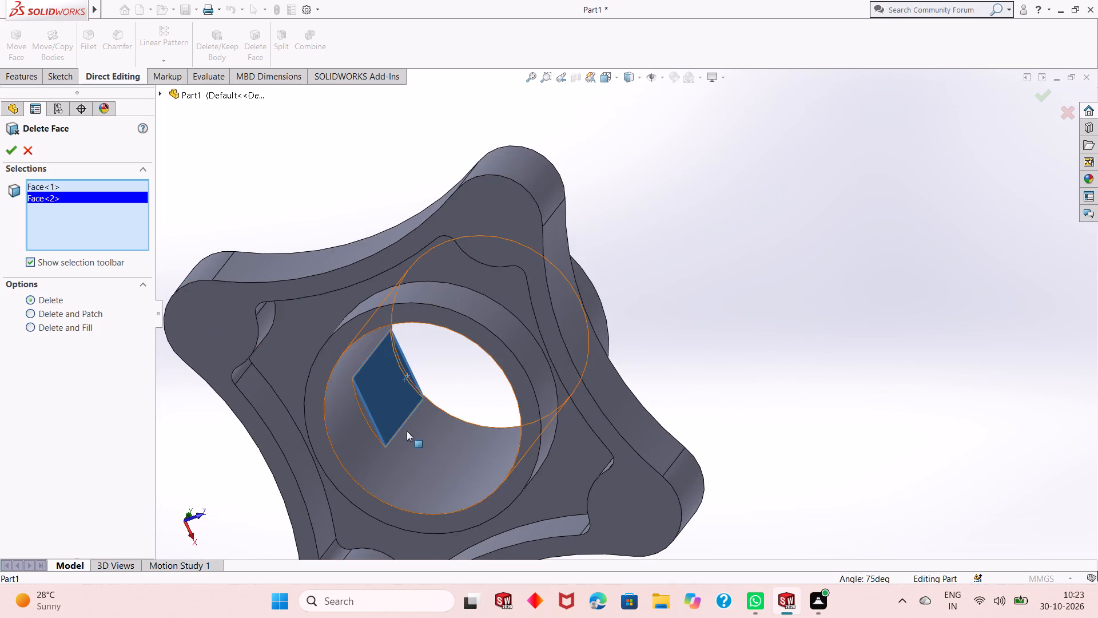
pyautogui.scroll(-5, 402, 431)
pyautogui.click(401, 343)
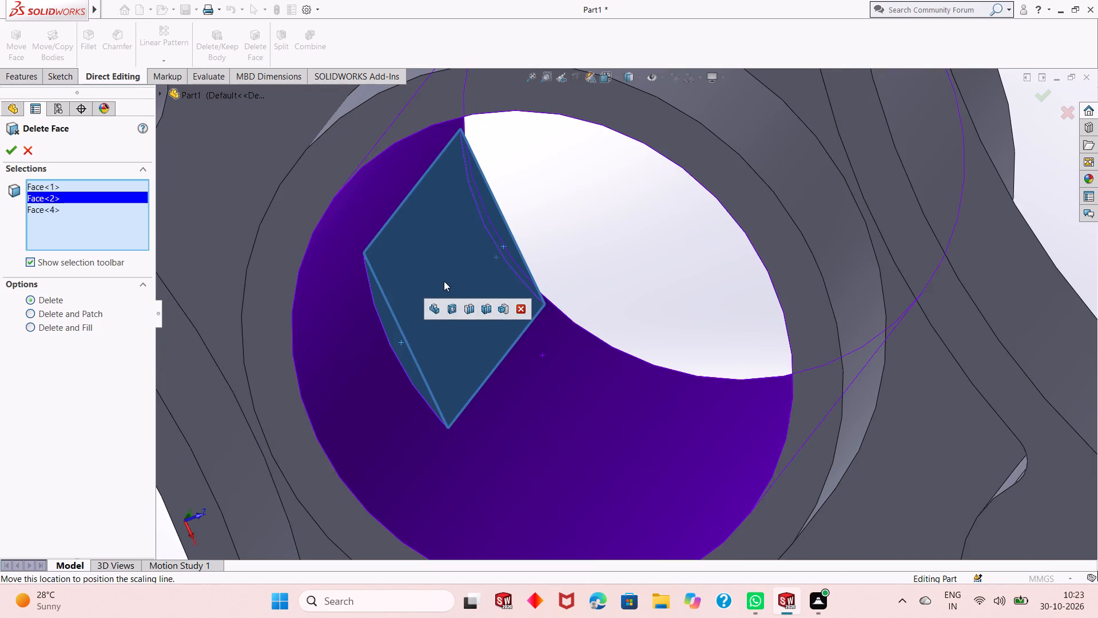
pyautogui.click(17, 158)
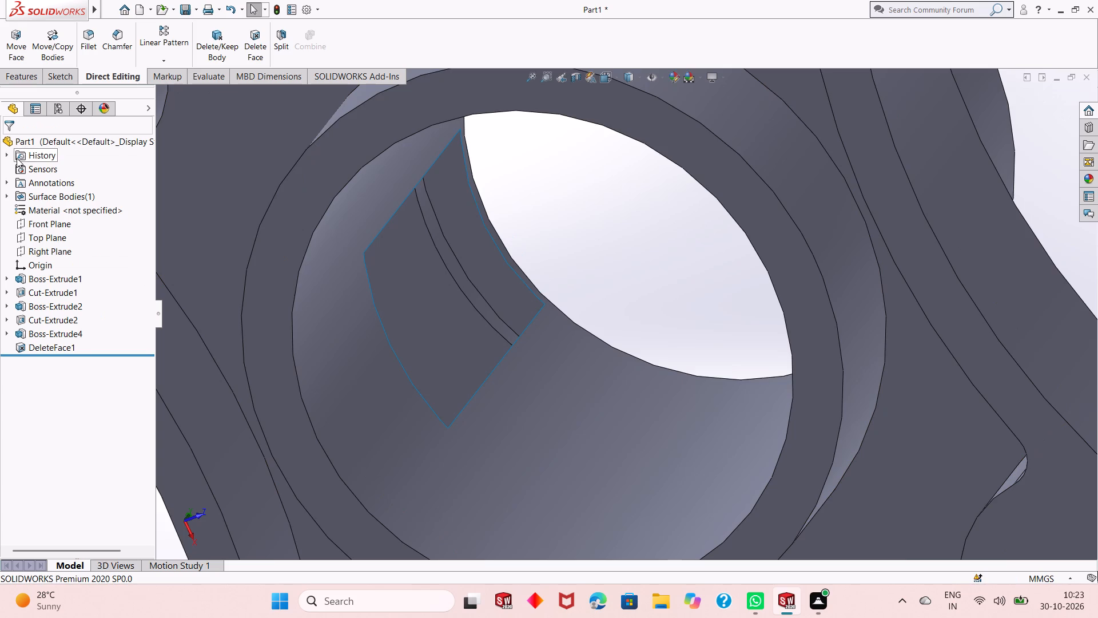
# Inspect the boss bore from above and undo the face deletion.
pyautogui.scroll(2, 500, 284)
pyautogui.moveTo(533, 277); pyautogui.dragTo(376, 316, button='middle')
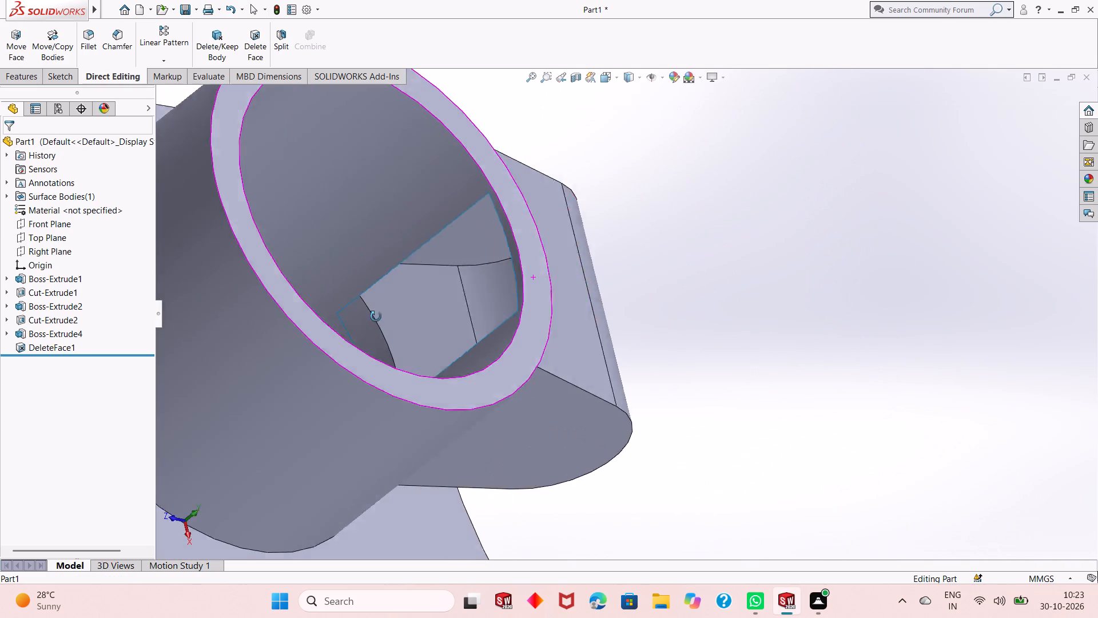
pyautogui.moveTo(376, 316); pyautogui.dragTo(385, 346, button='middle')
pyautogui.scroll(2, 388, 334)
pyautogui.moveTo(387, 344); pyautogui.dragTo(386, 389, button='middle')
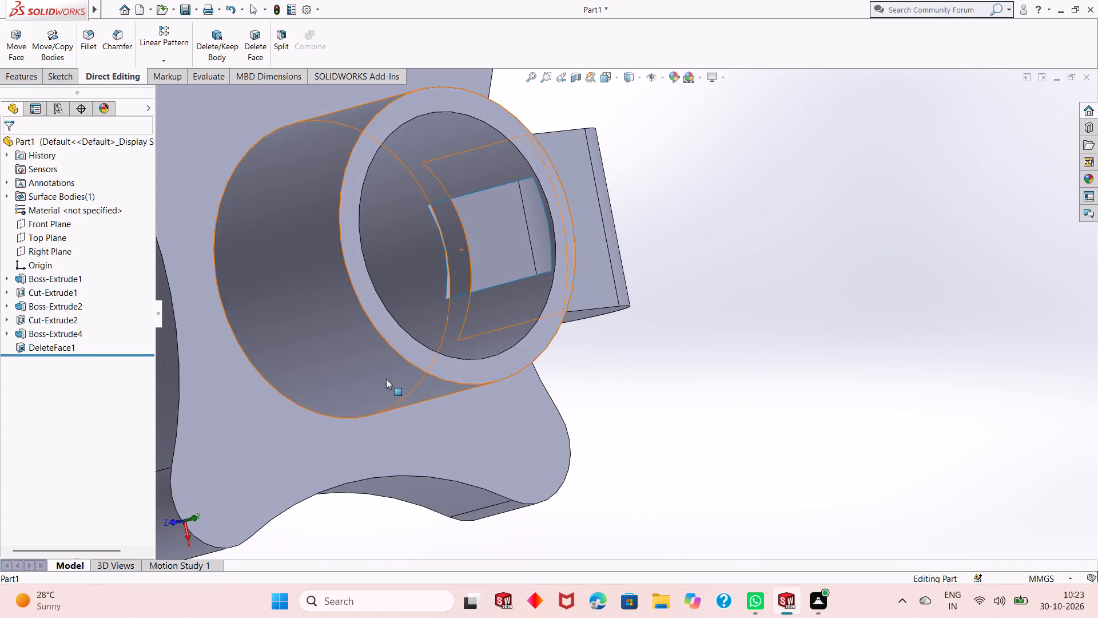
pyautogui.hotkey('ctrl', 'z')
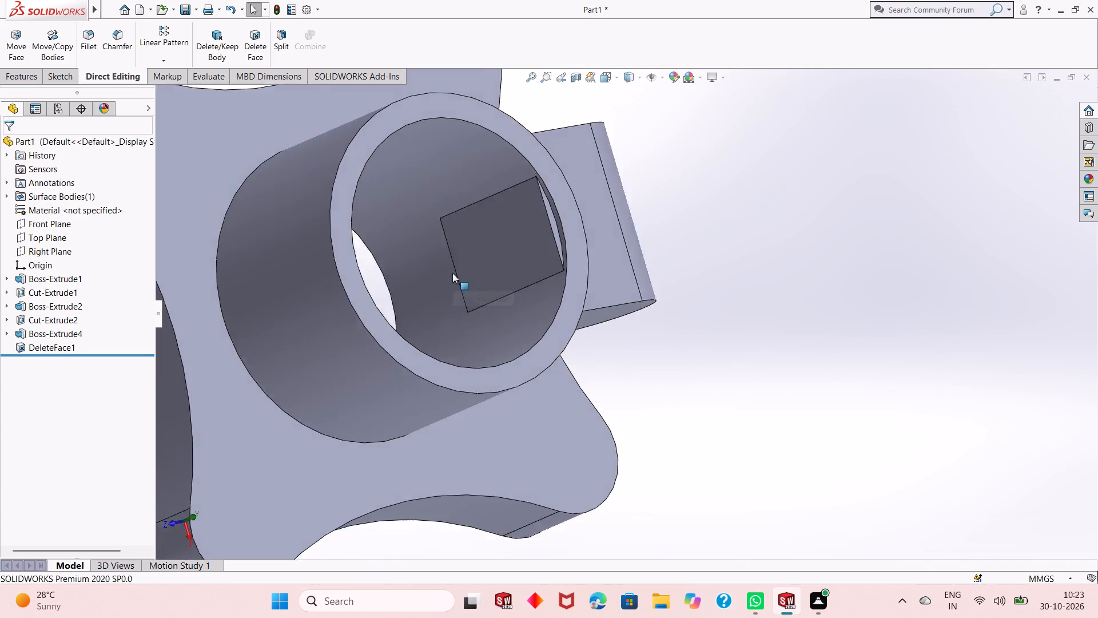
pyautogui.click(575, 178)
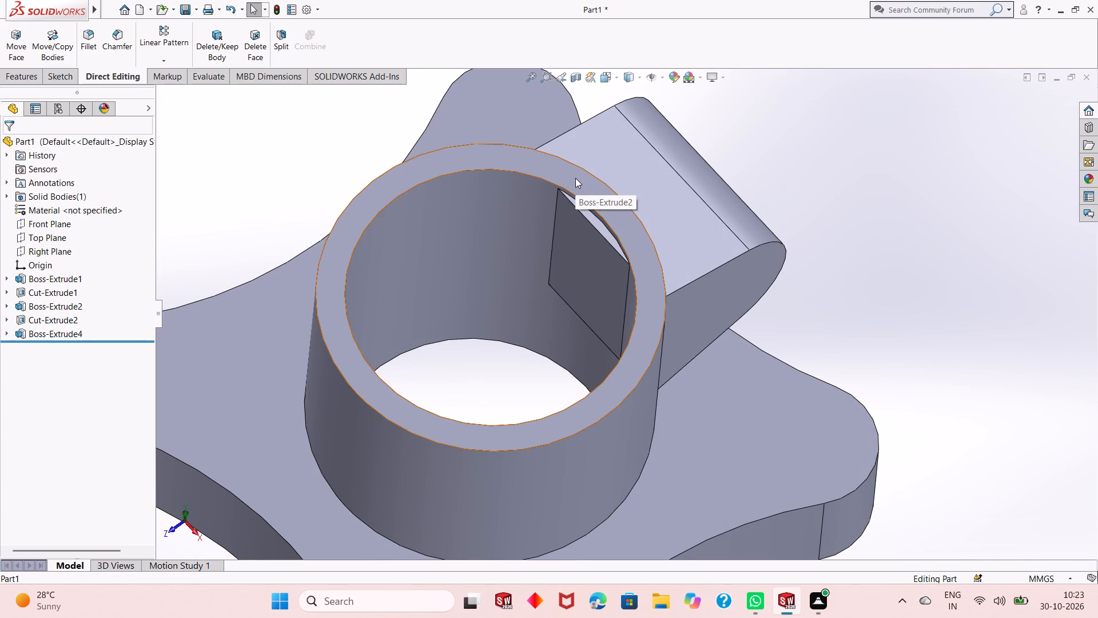
# Examine the lug material projecting into the boss bore from above and from the side.
pyautogui.press('Escape')
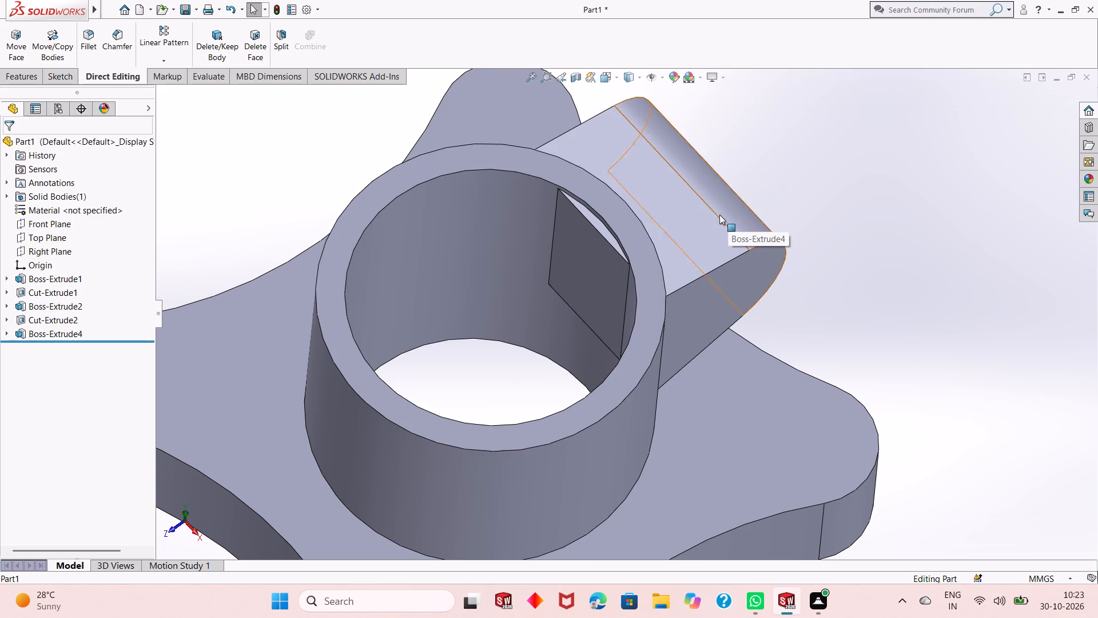
pyautogui.scroll(-4, 573, 244)
pyautogui.scroll(2, 598, 326)
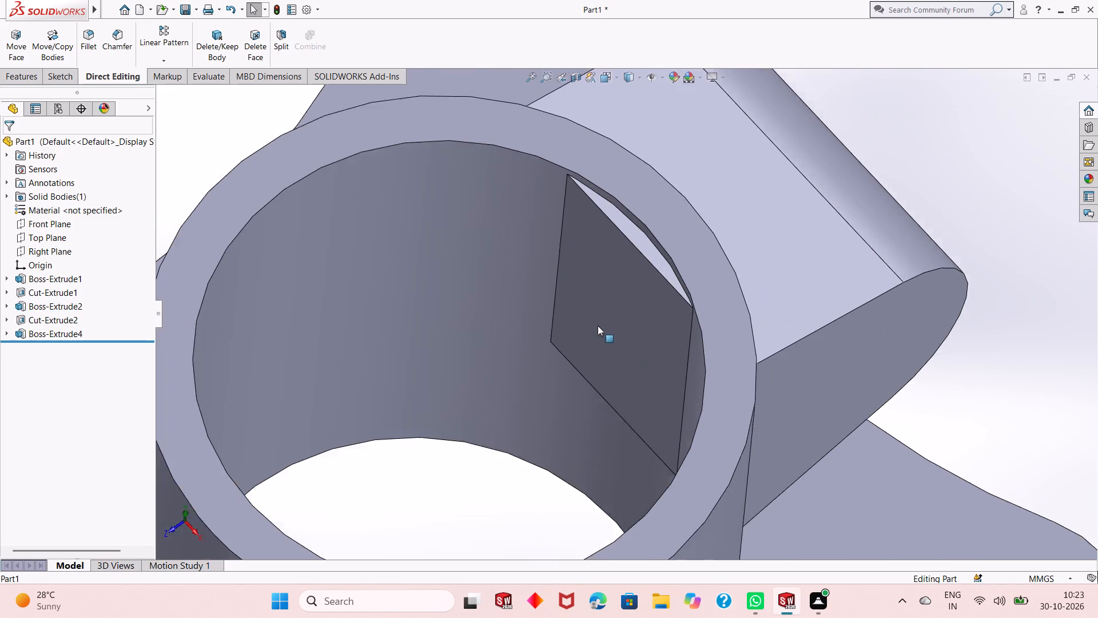
pyautogui.scroll(2, 598, 326)
pyautogui.moveTo(619, 324); pyautogui.dragTo(631, 247, button='middle')
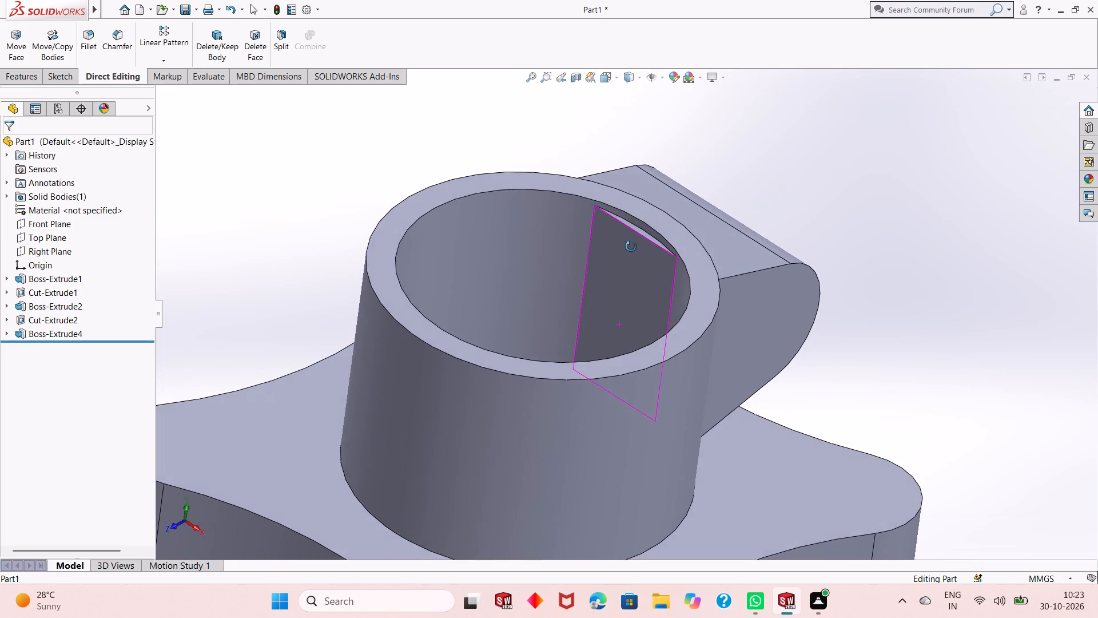
pyautogui.moveTo(631, 247); pyautogui.dragTo(634, 240, button='middle')
pyautogui.scroll(-2, 698, 250)
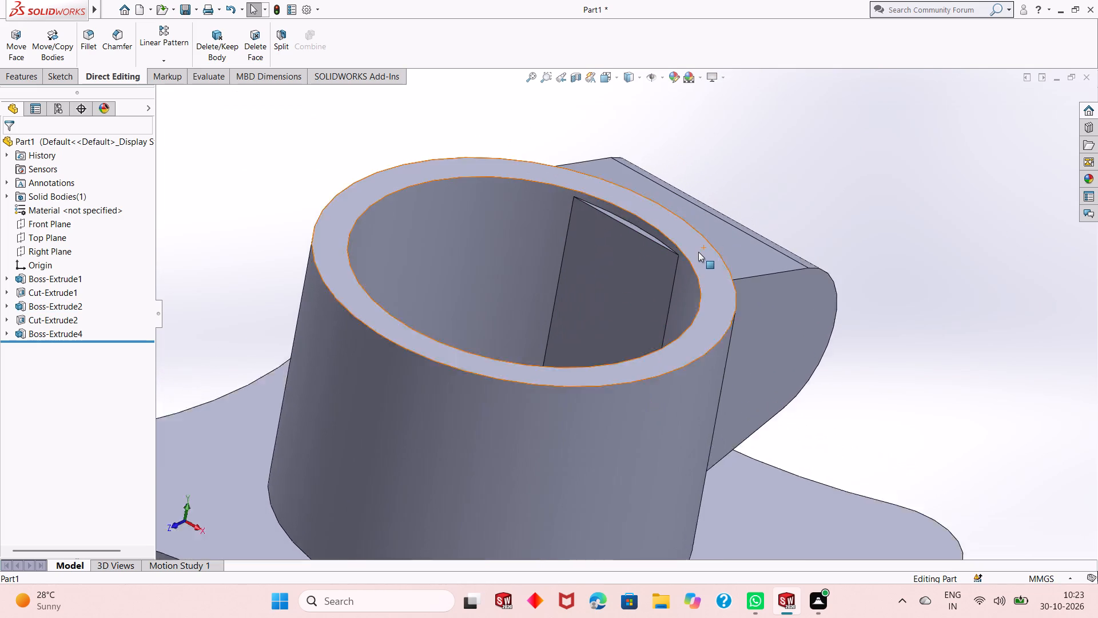
pyautogui.scroll(-2, 698, 252)
pyautogui.scroll(-2, 612, 249)
pyautogui.moveTo(683, 280); pyautogui.dragTo(673, 322, button='middle')
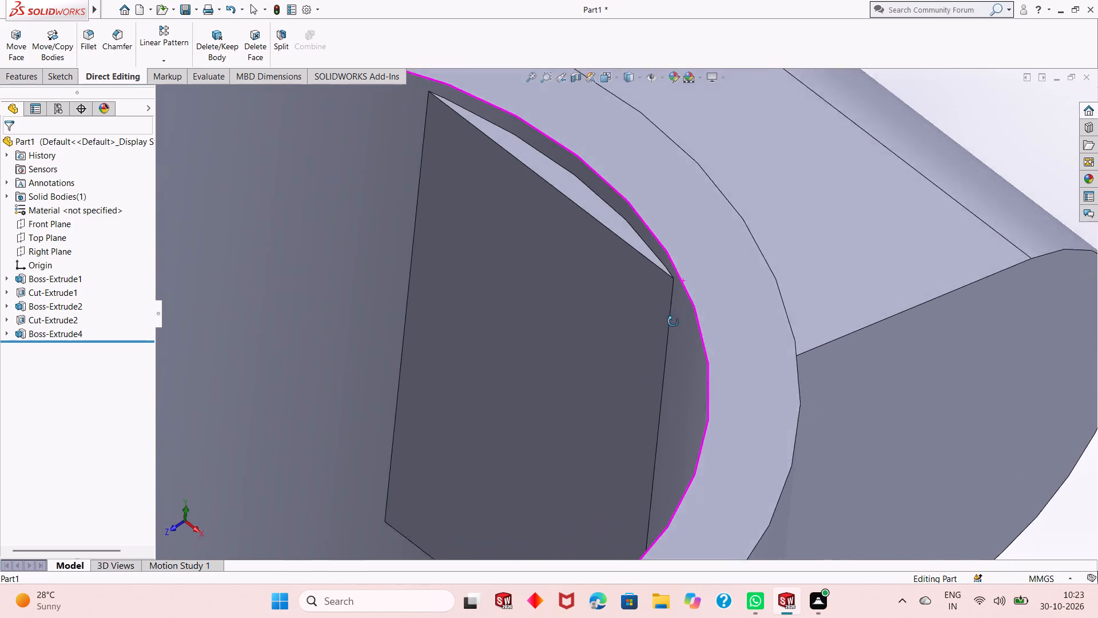
pyautogui.moveTo(673, 322); pyautogui.dragTo(662, 357, button='middle')
pyautogui.scroll(4, 662, 357)
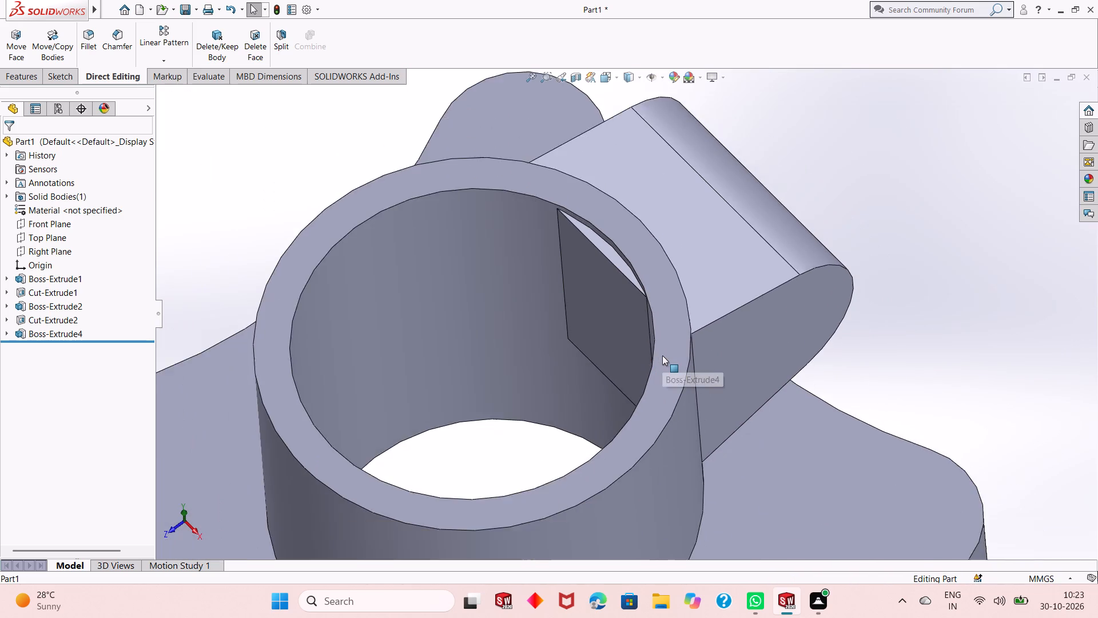
pyautogui.scroll(2, 662, 355)
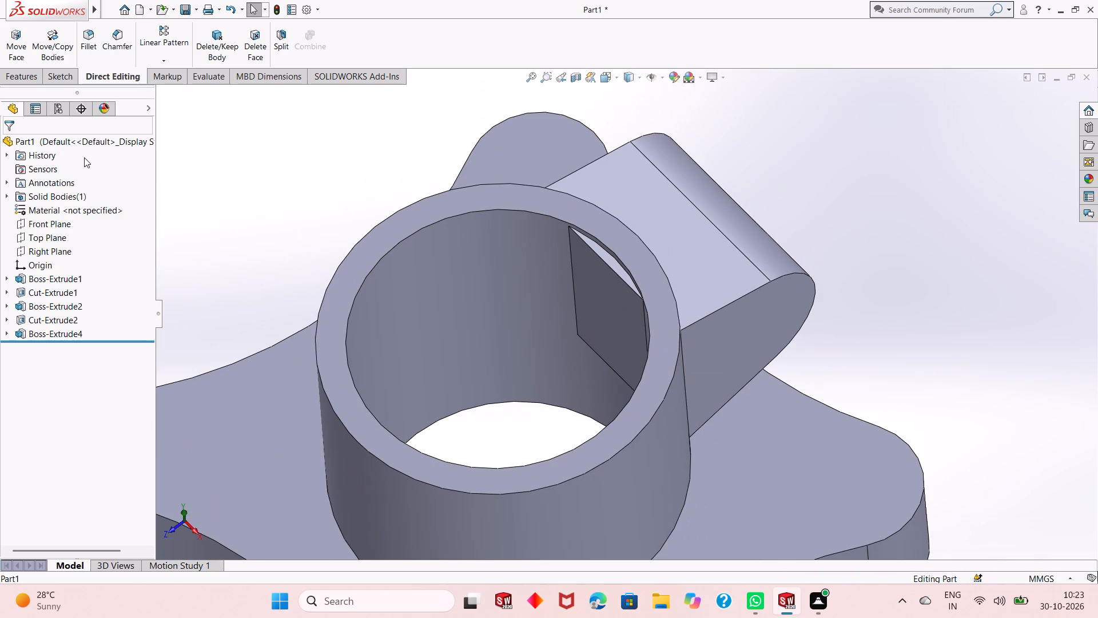
# Start a sketch on the boss's top face and convert the bore's circular rim edge into a sketch circle.
pyautogui.click(531, 193)
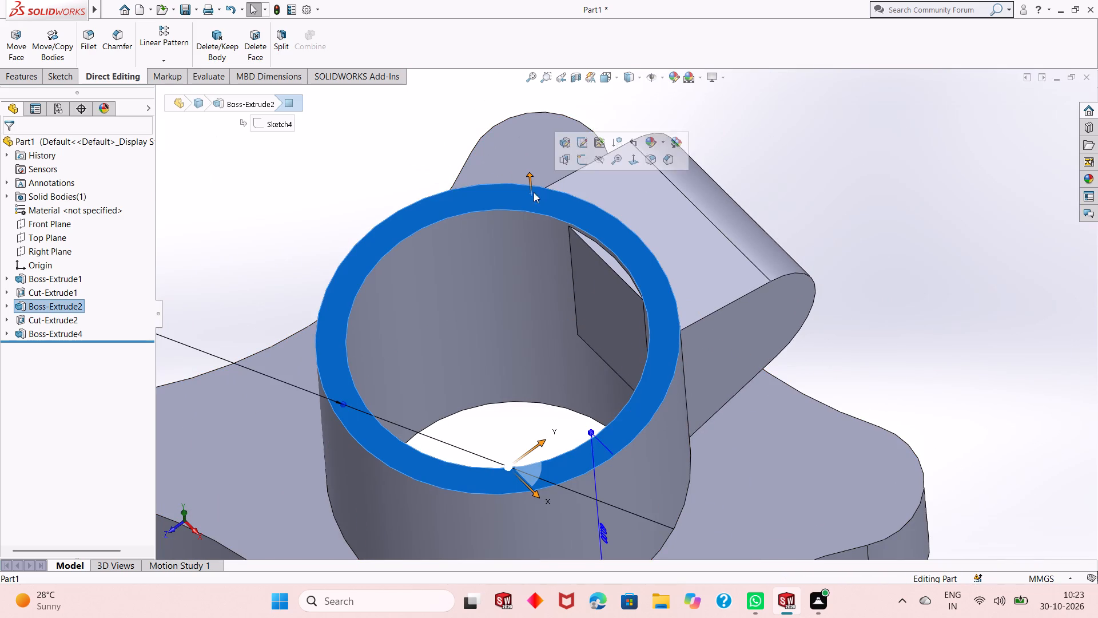
pyautogui.click(578, 163)
pyautogui.press('Escape')
pyautogui.click(631, 80)
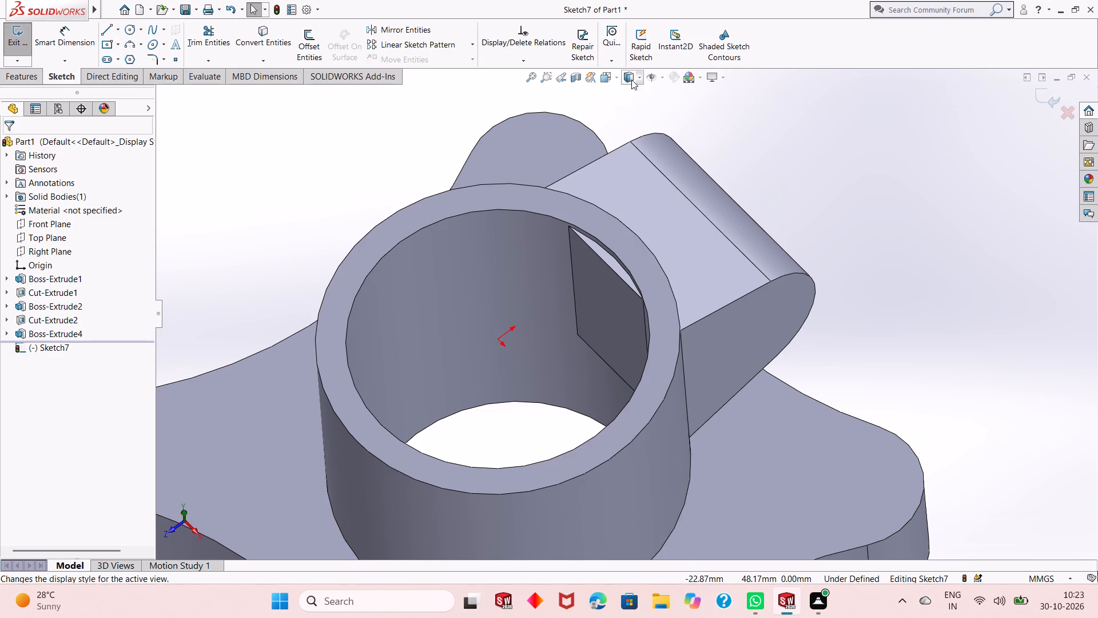
pyautogui.click(636, 145)
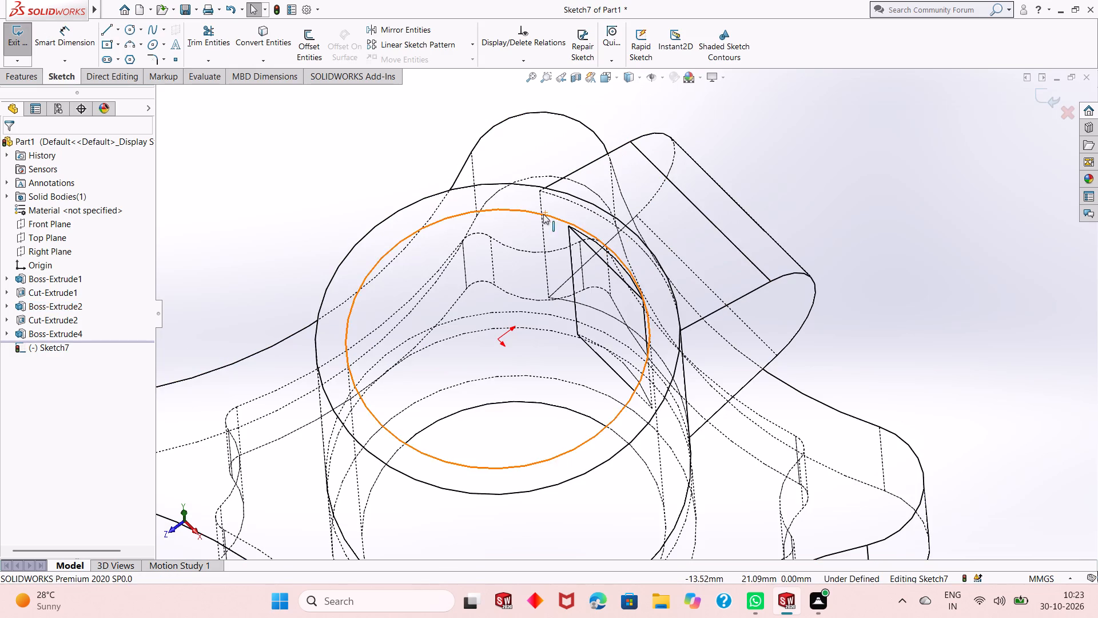
pyautogui.click(271, 51)
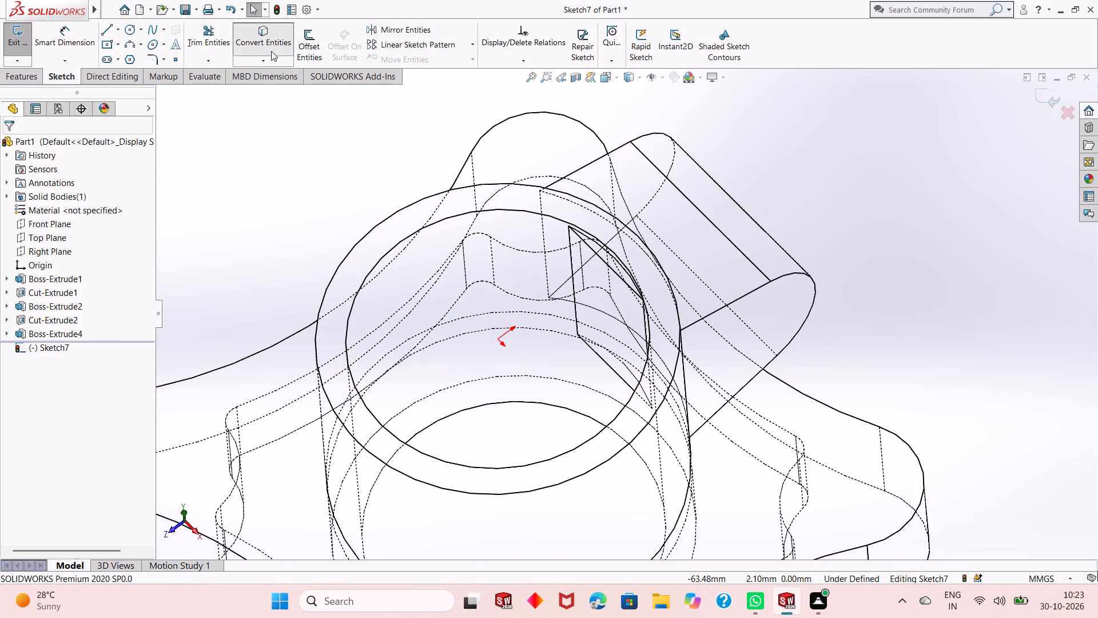
pyautogui.click(515, 215)
pyautogui.click(659, 225)
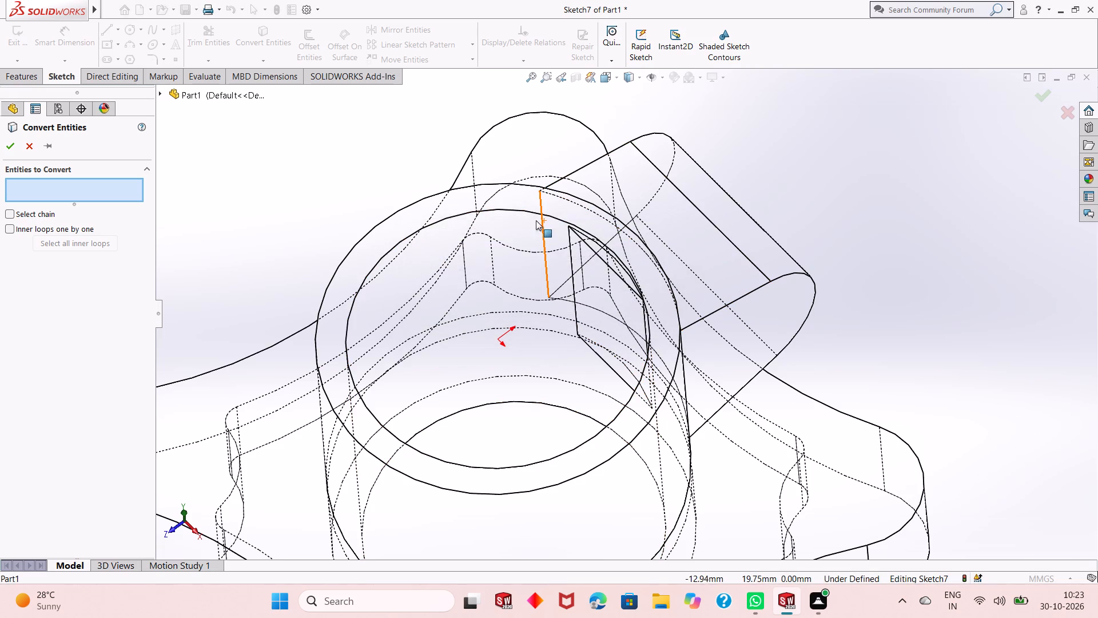
pyautogui.click(526, 212)
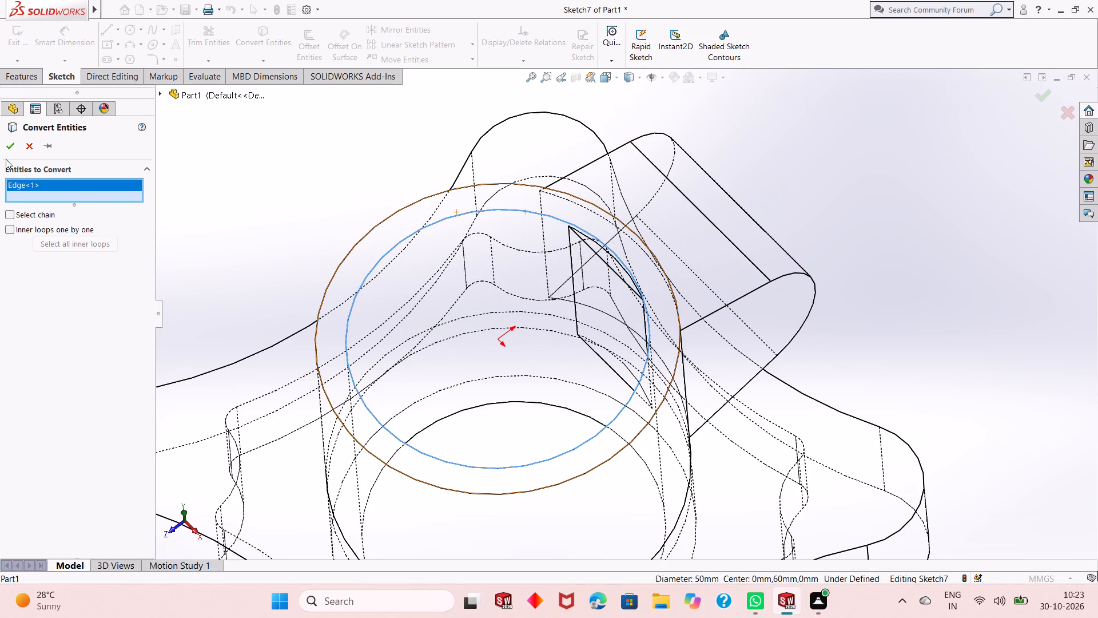
pyautogui.click(10, 149)
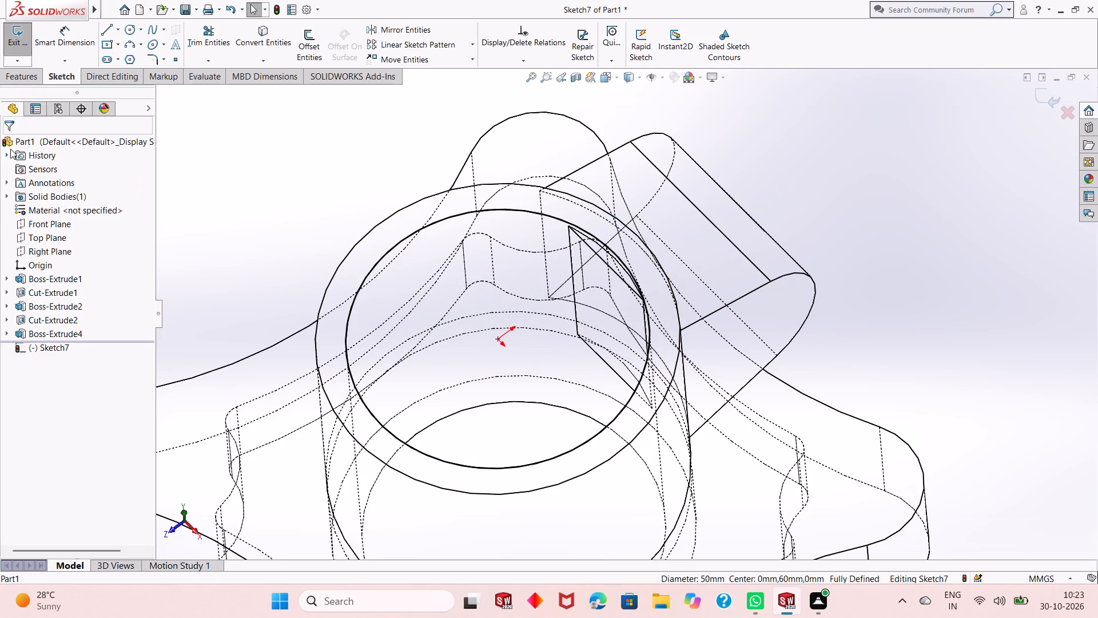
pyautogui.click(628, 84)
pyautogui.click(629, 93)
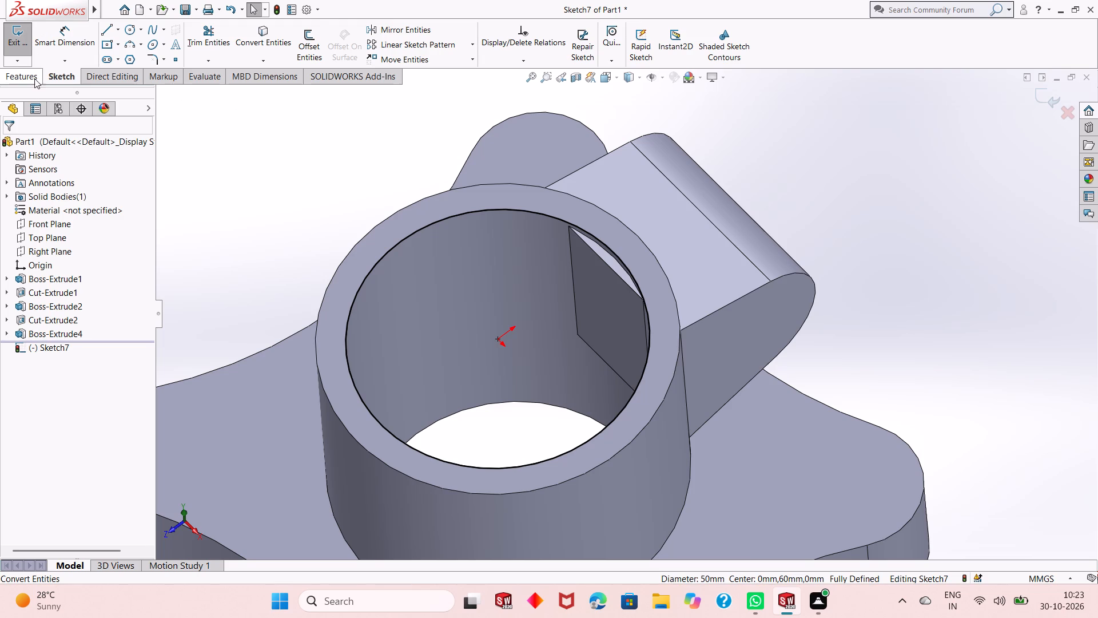
# Cut-extrude the bore circle to a blind depth of 60 mm down through the boss.
pyautogui.click(34, 75)
pyautogui.click(216, 43)
pyautogui.click(214, 47)
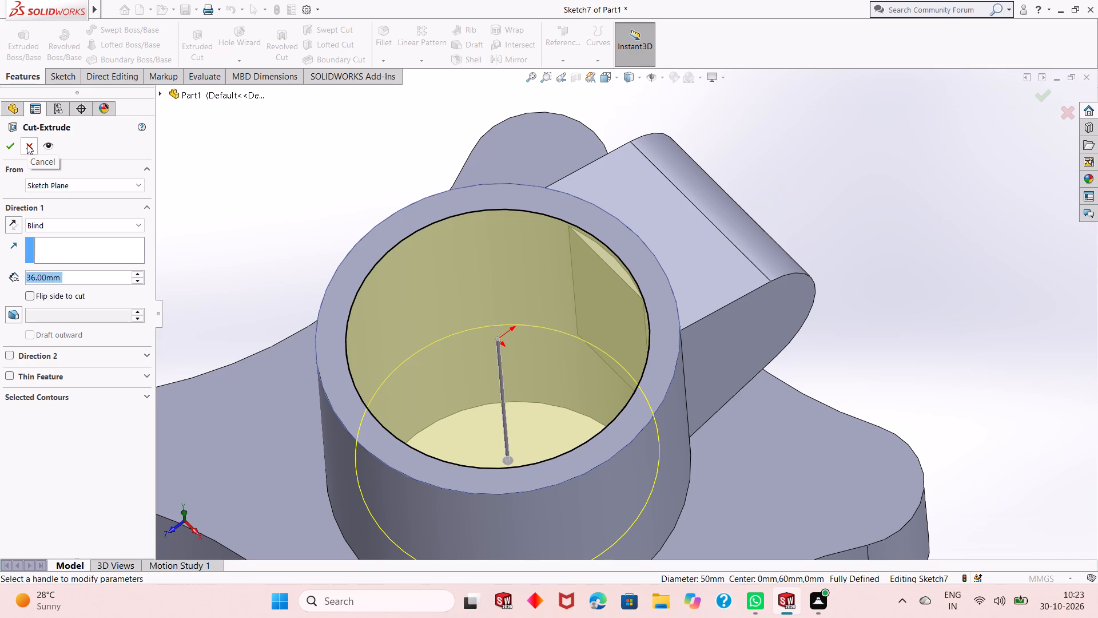
pyautogui.write('60')
pyautogui.press('Return')
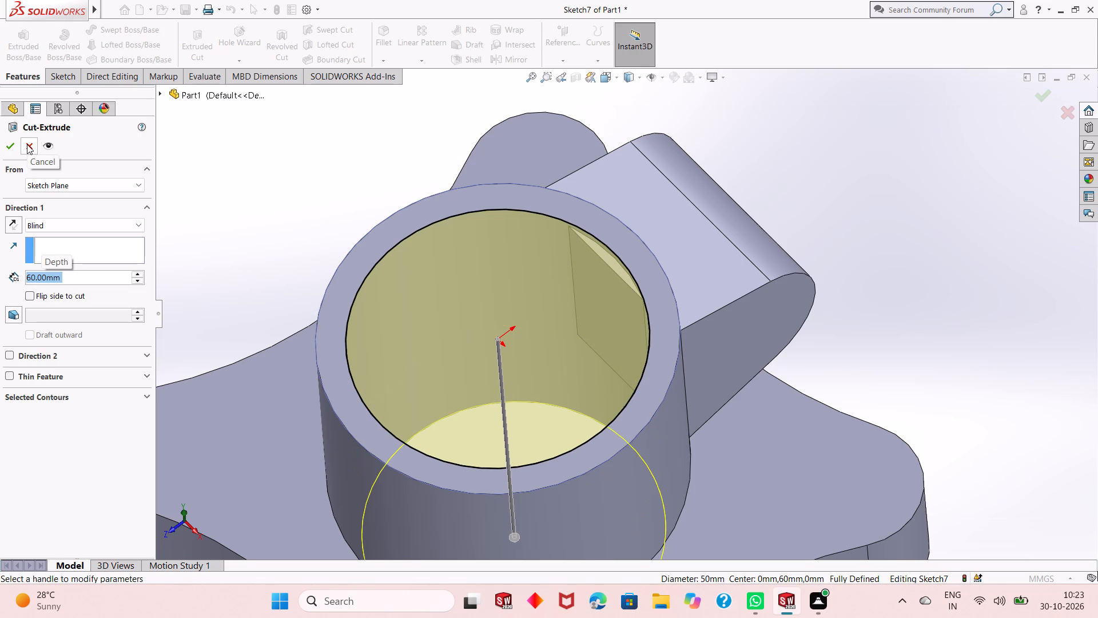
pyautogui.click(16, 148)
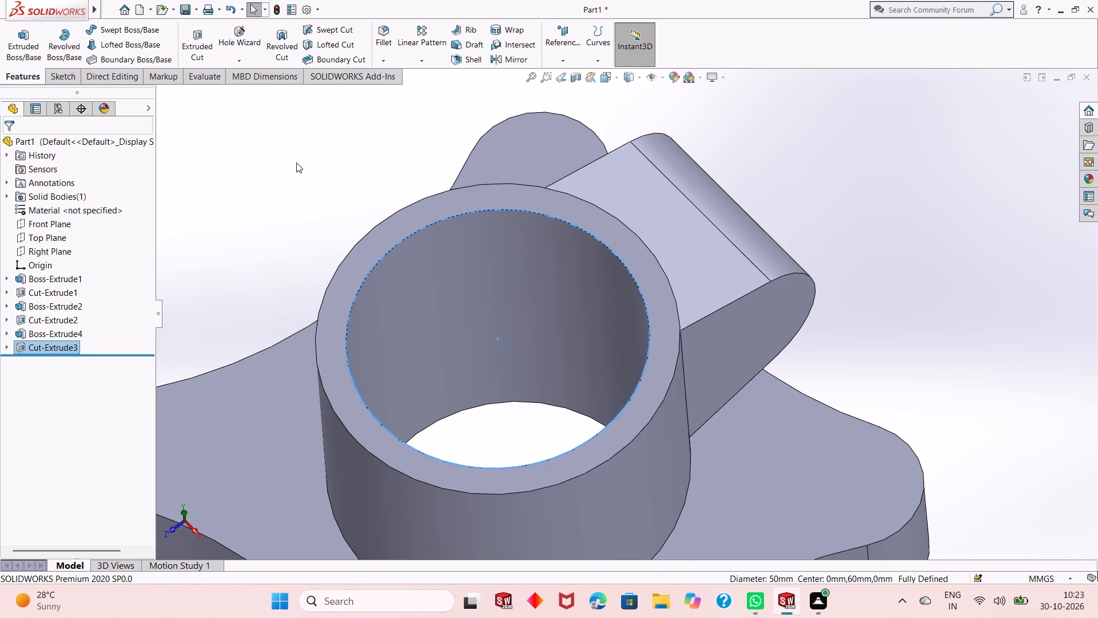
pyautogui.press('Escape')
# Inspect the cleared bore, the side lug and the plate from several directions.
pyautogui.scroll(5, 565, 279)
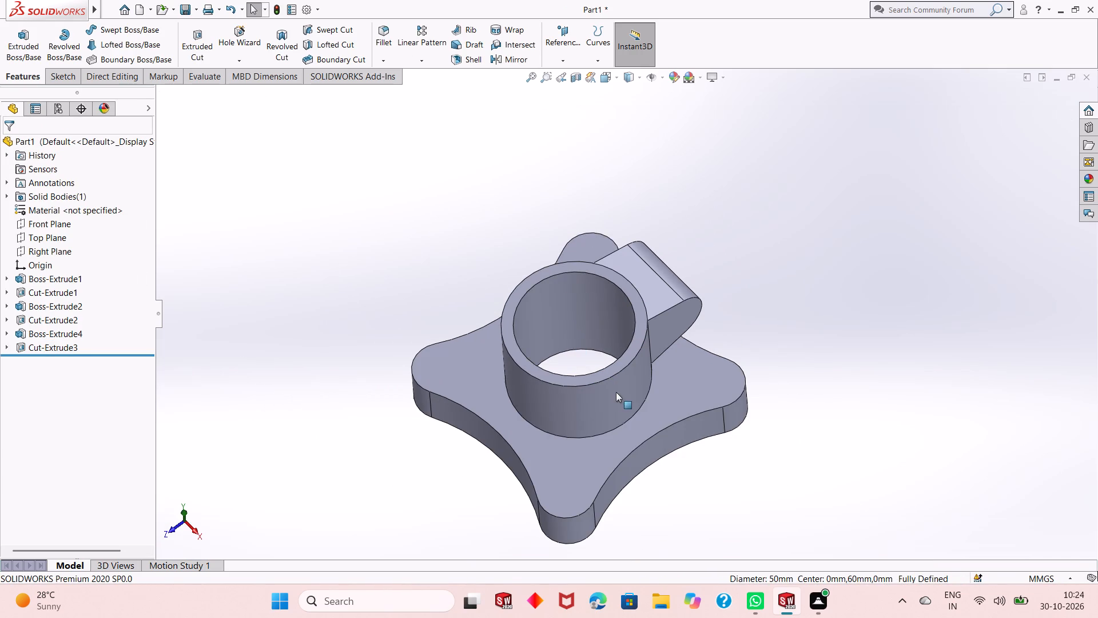
pyautogui.moveTo(616, 395); pyautogui.dragTo(699, 248, button='middle')
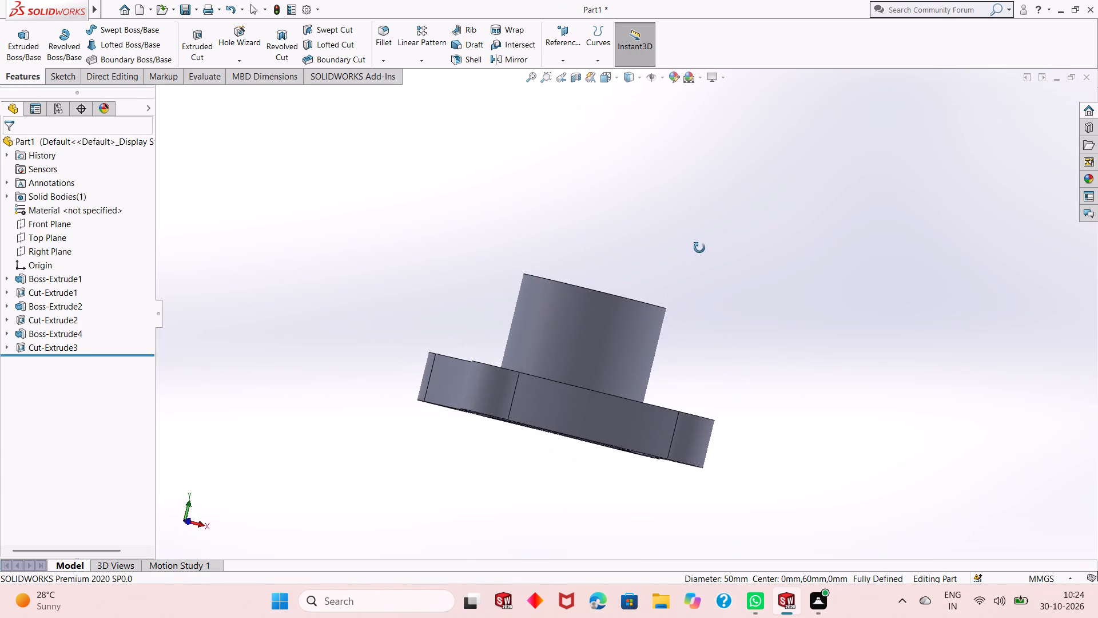
pyautogui.moveTo(699, 248); pyautogui.dragTo(606, 215, button='middle')
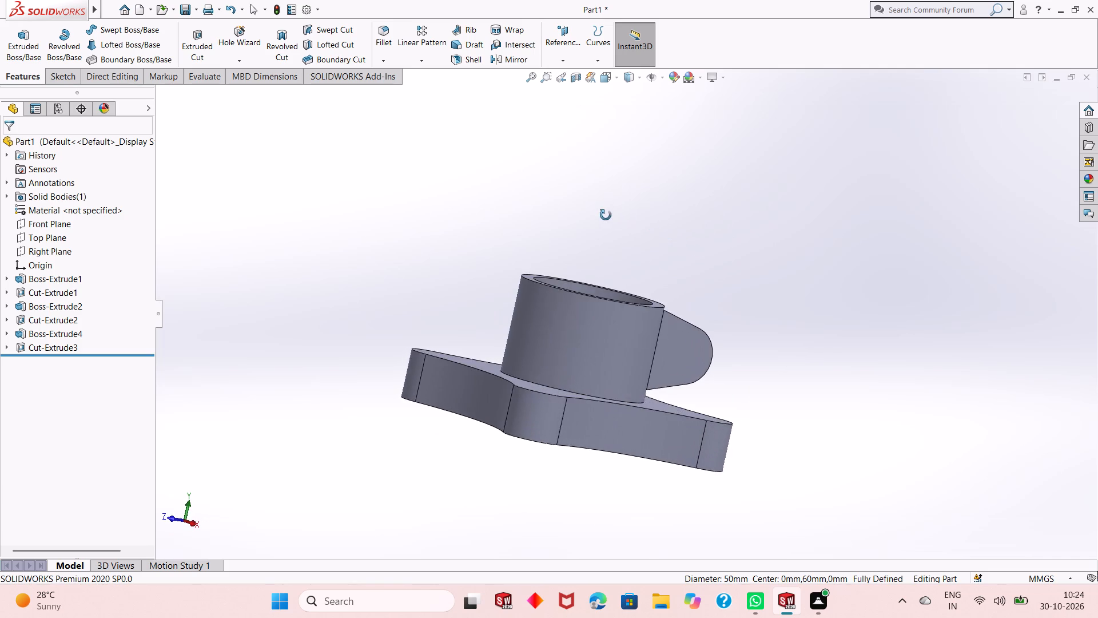
pyautogui.moveTo(606, 215); pyautogui.dragTo(514, 385, button='middle')
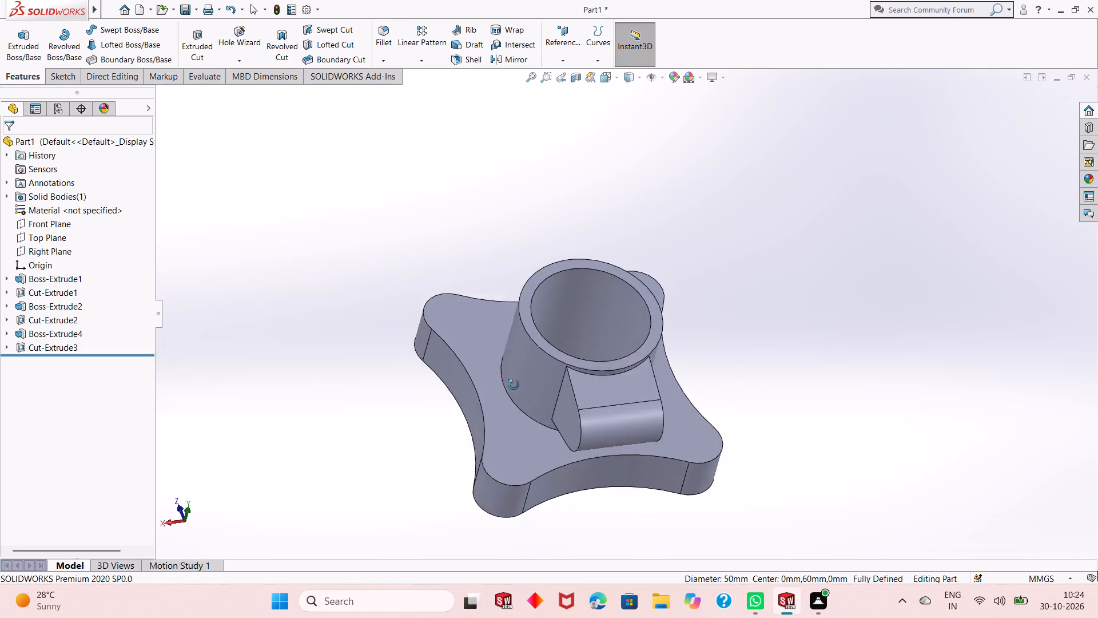
pyautogui.moveTo(514, 385); pyautogui.dragTo(590, 375, button='middle')
pyautogui.moveTo(590, 379); pyautogui.dragTo(595, 446, button='middle')
pyautogui.scroll(1, 595, 446)
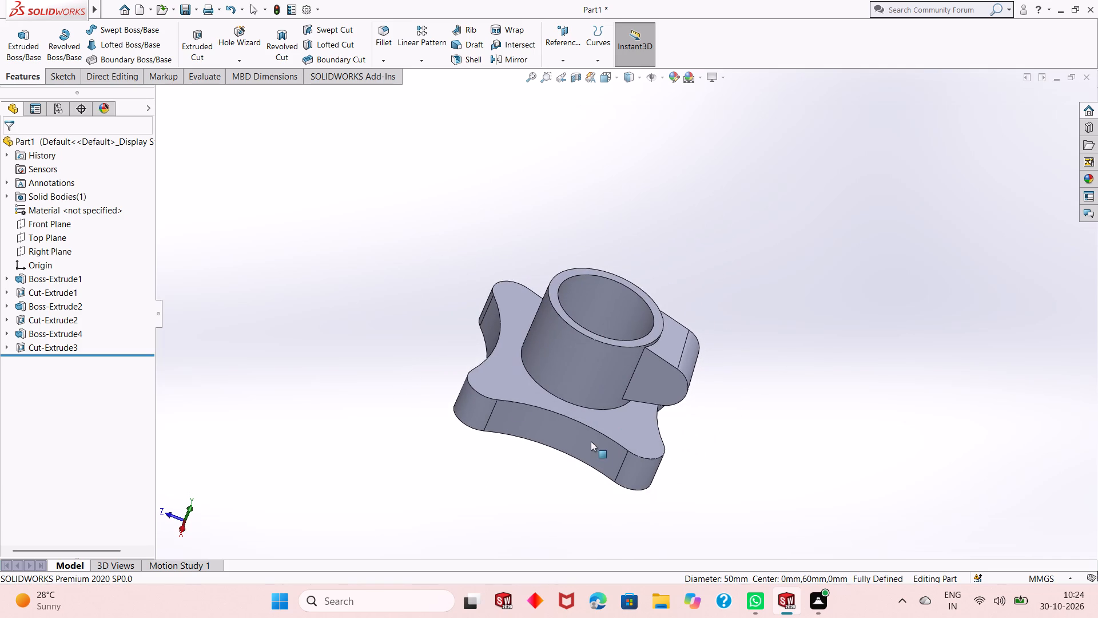
pyautogui.click(503, 374)
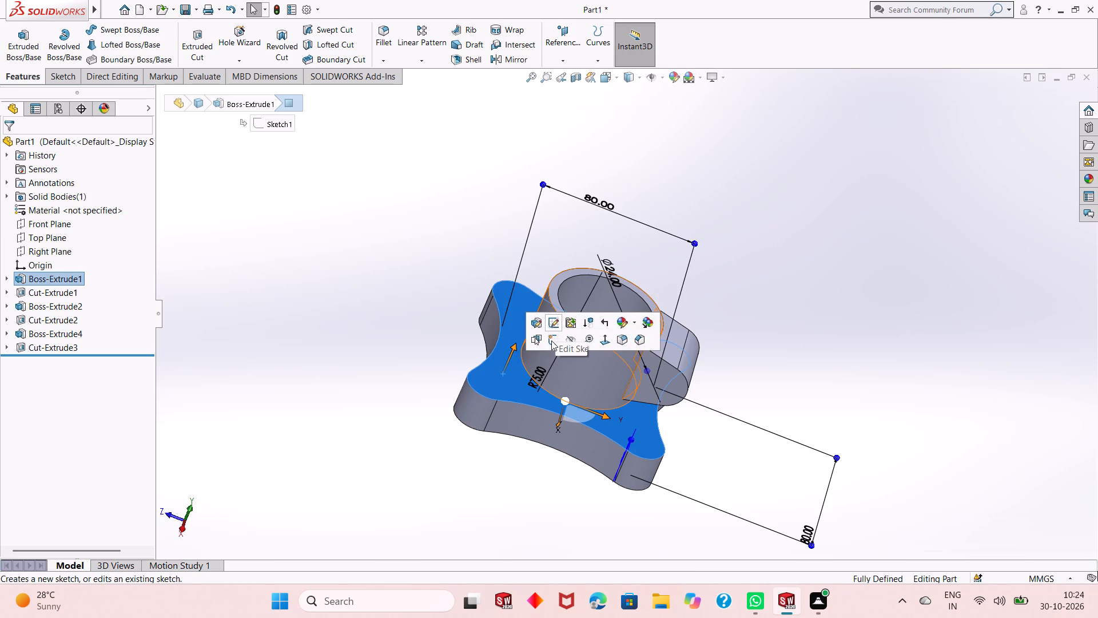
pyautogui.click(782, 285)
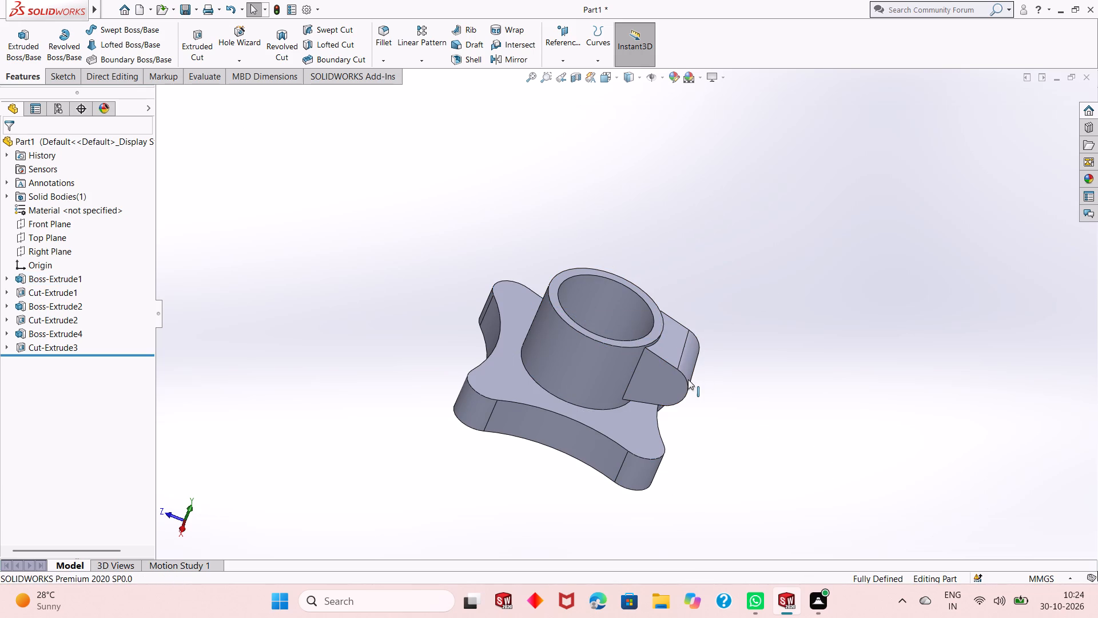
# Start a constant-size fillet for the edge where the lug's side meets the boss's outer wall, clearing the mistaken boss face selection.
pyautogui.scroll(-4, 633, 391)
pyautogui.scroll(-6, 632, 318)
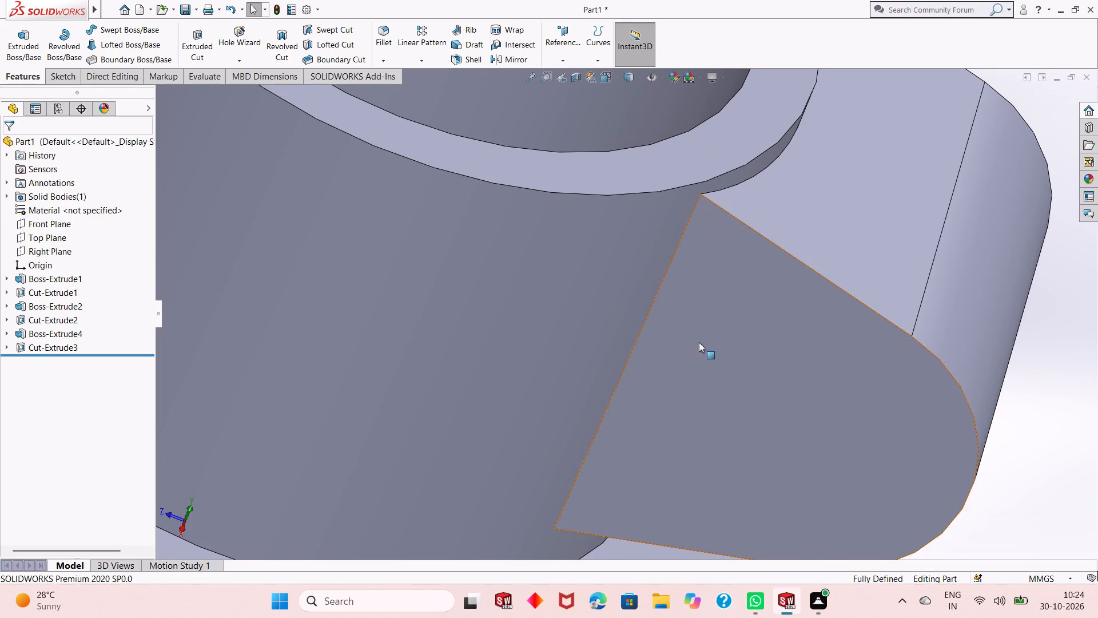
pyautogui.scroll(5, 715, 361)
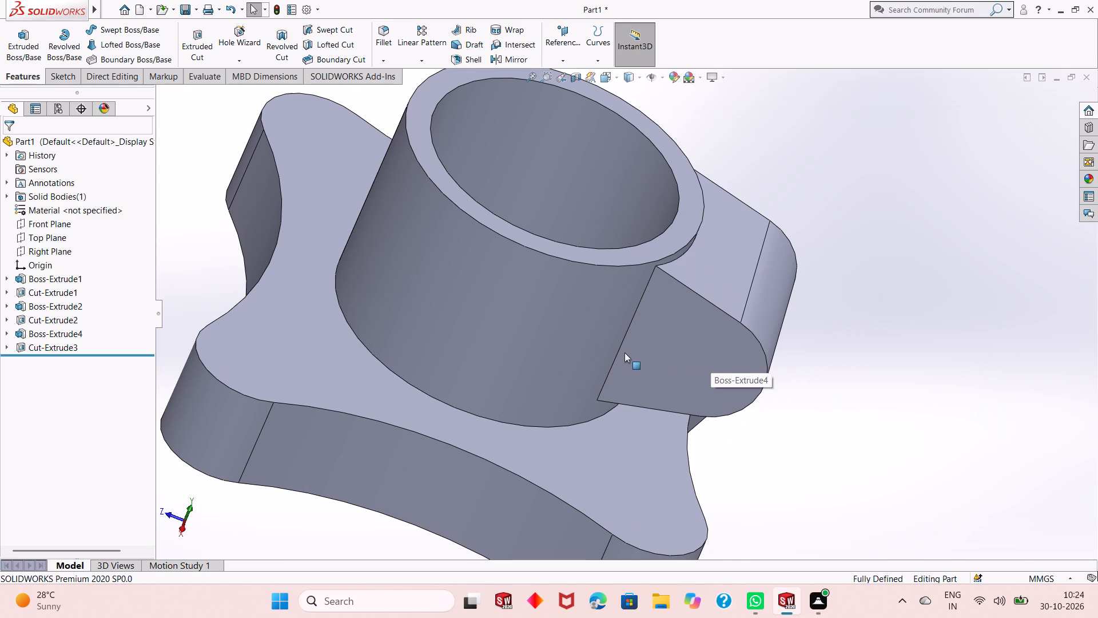
pyautogui.moveTo(623, 352); pyautogui.dragTo(640, 382, button='middle')
pyautogui.scroll(-5, 623, 352)
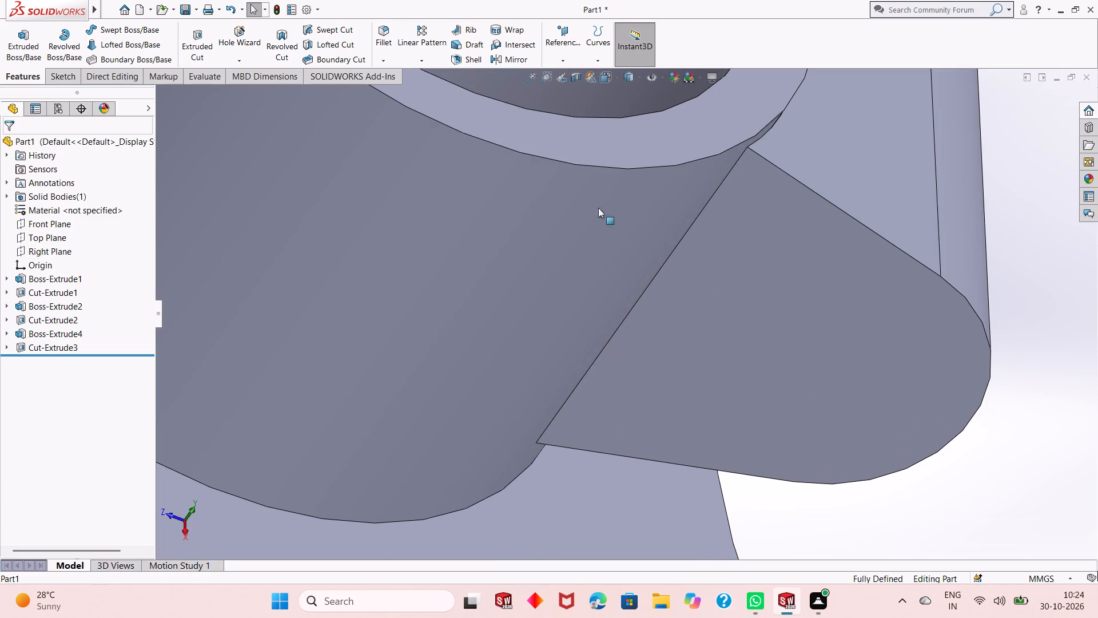
pyautogui.click(387, 42)
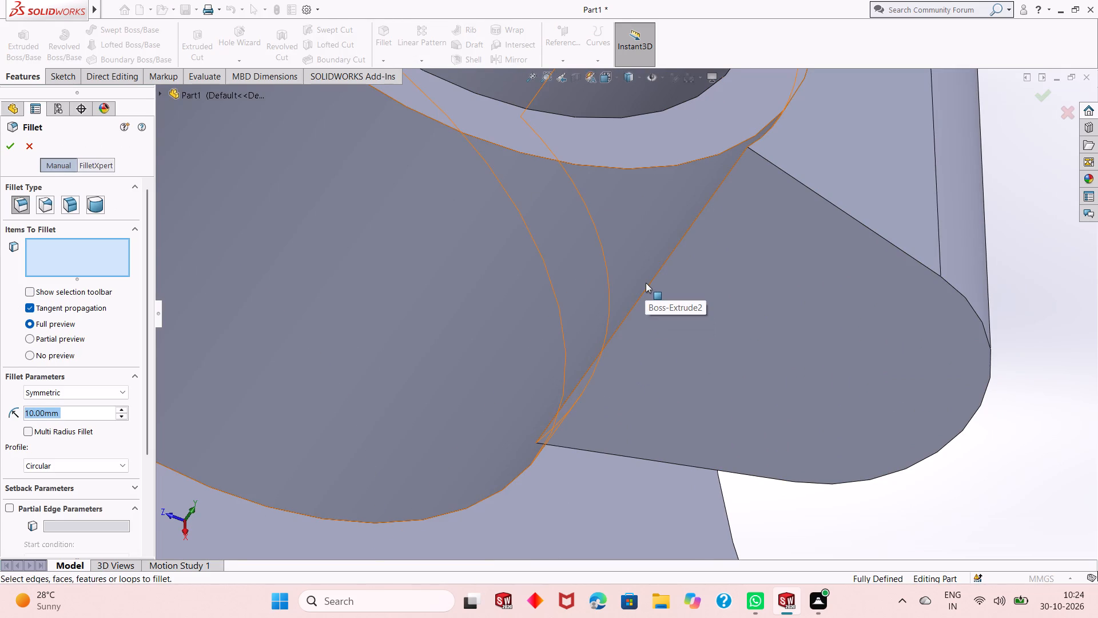
pyautogui.click(646, 283)
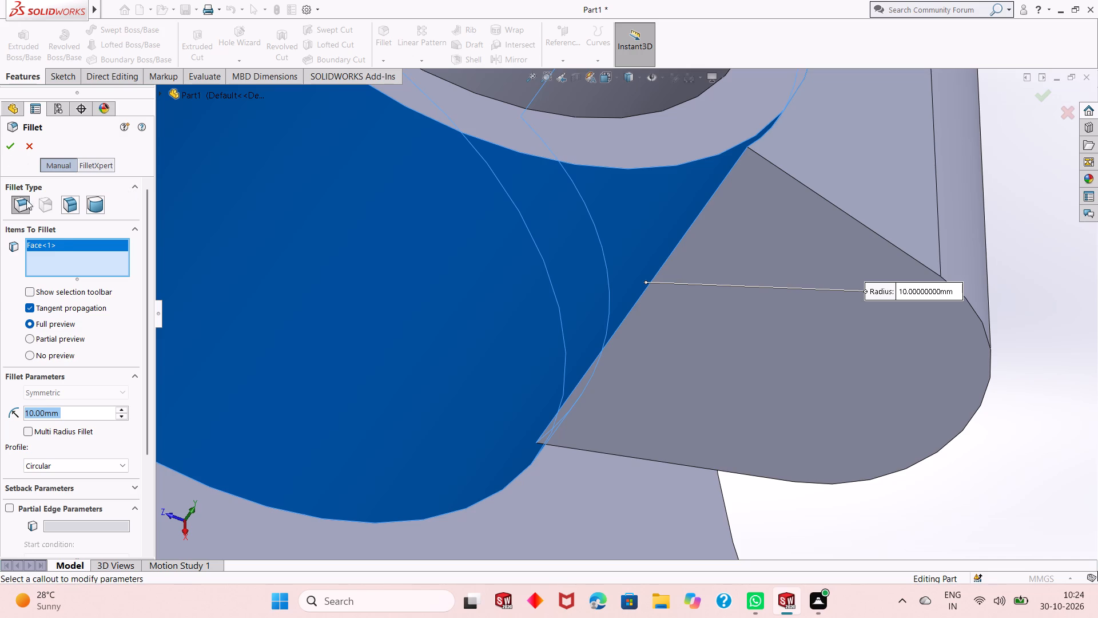
pyautogui.rightClick(59, 240)
pyautogui.click(74, 260)
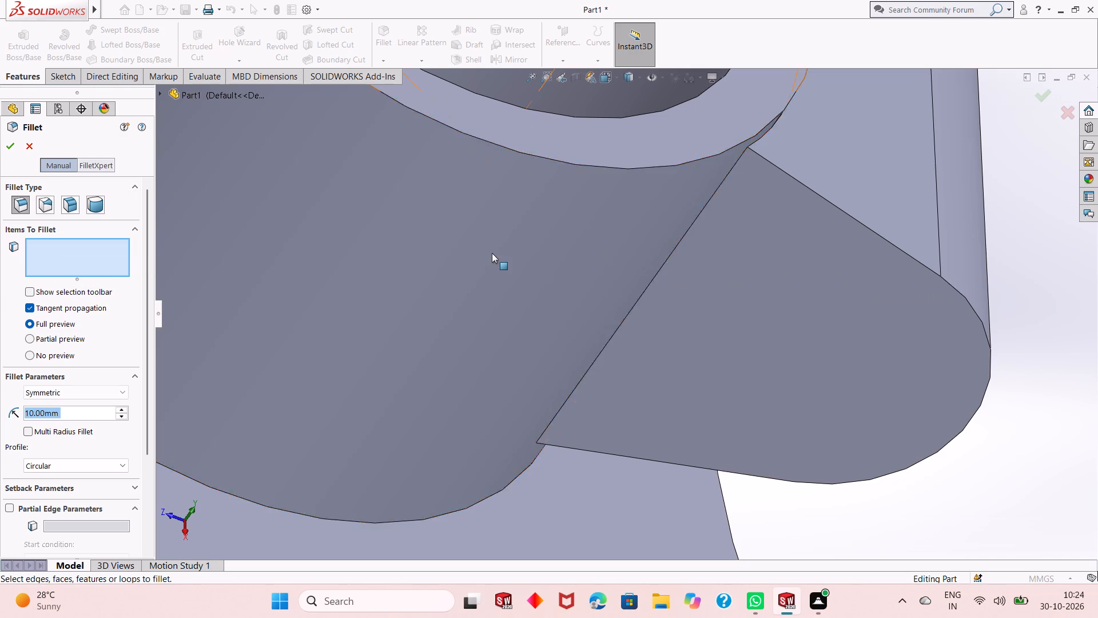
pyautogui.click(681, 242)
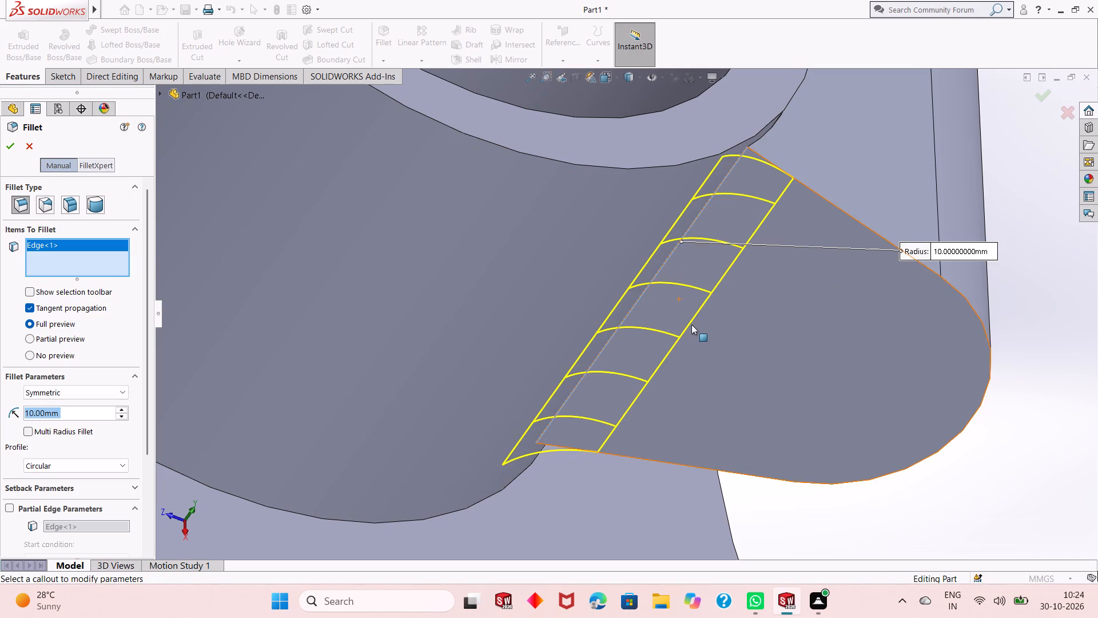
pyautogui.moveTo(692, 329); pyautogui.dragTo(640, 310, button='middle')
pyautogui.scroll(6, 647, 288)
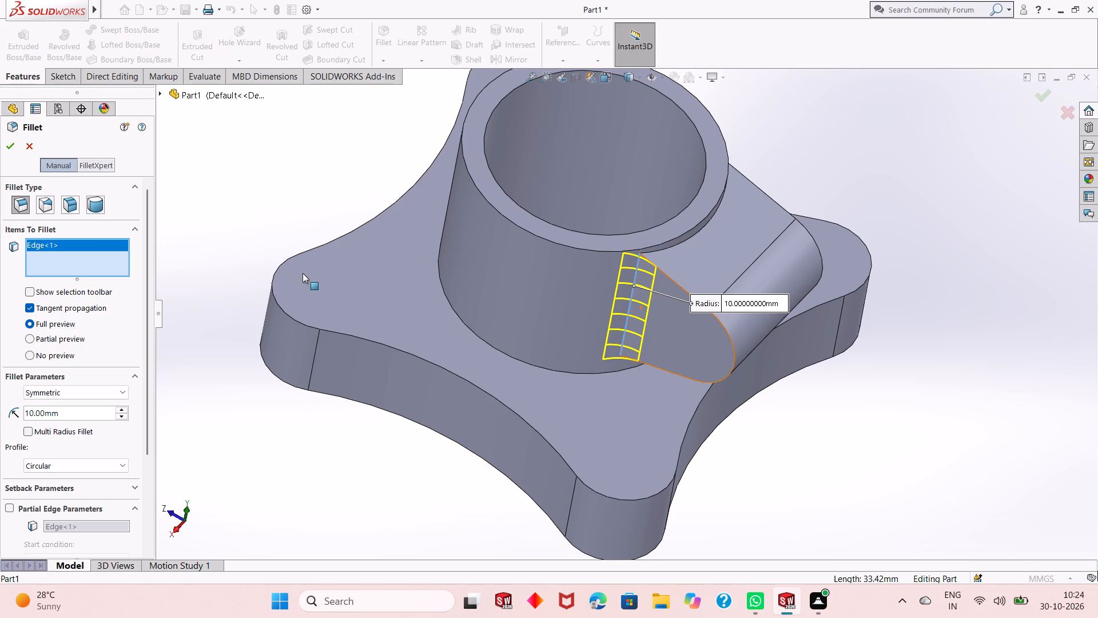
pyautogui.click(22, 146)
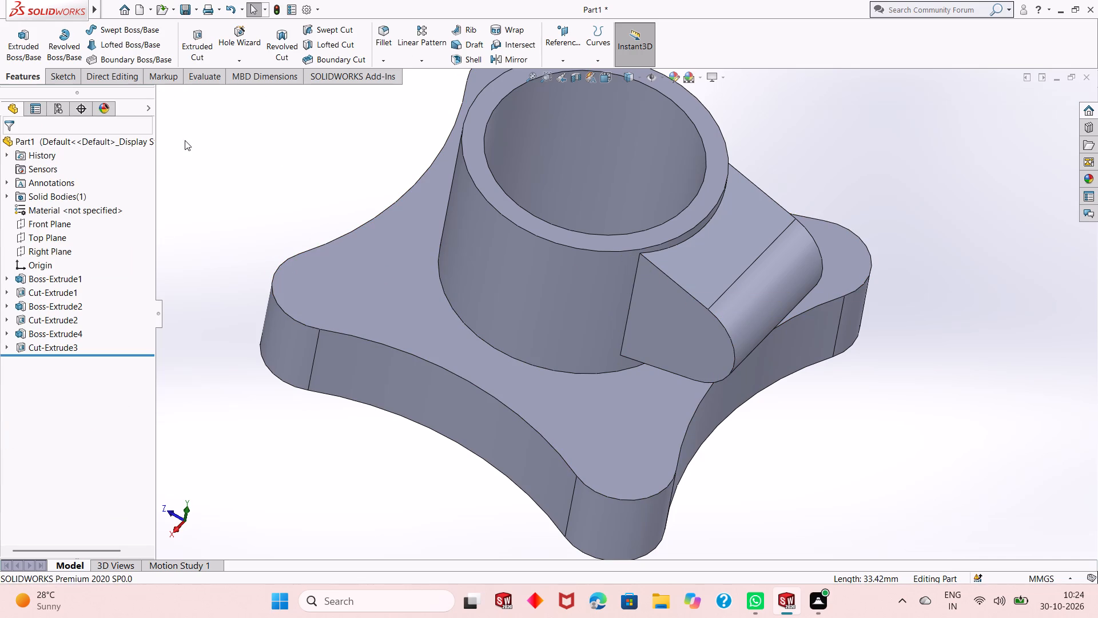
# Start a sketch on the lug's flat side face and draw a circle about 14 mm in diameter, concentric with its rounded end.
pyautogui.scroll(3, 542, 390)
pyautogui.scroll(-2, 548, 242)
pyautogui.moveTo(717, 421); pyautogui.dragTo(705, 383, button='middle')
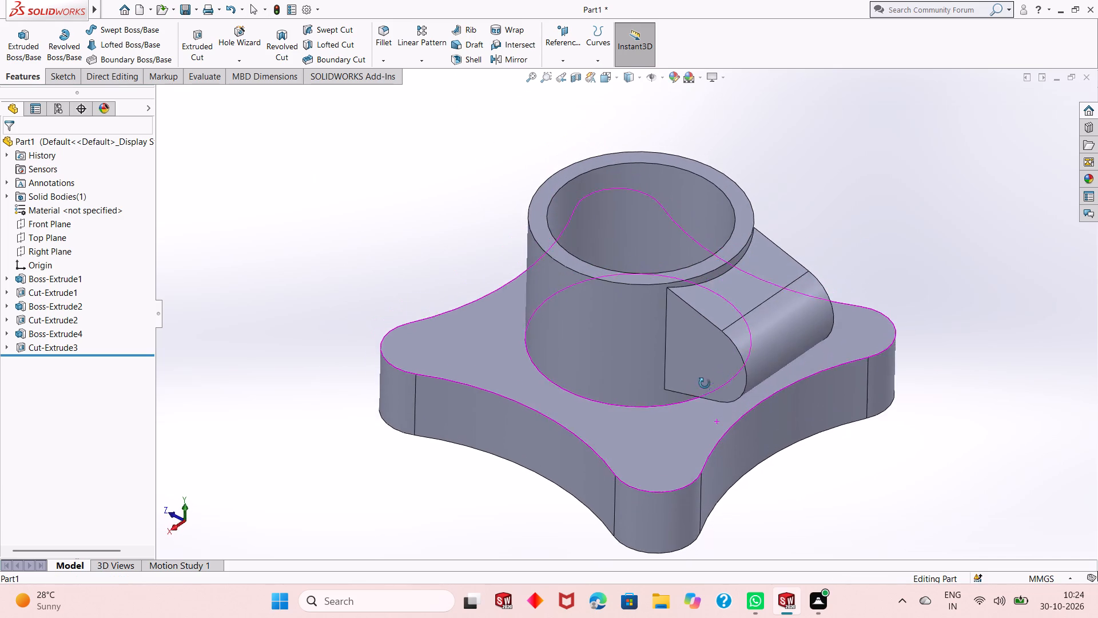
pyautogui.moveTo(705, 383); pyautogui.dragTo(767, 311, button='middle')
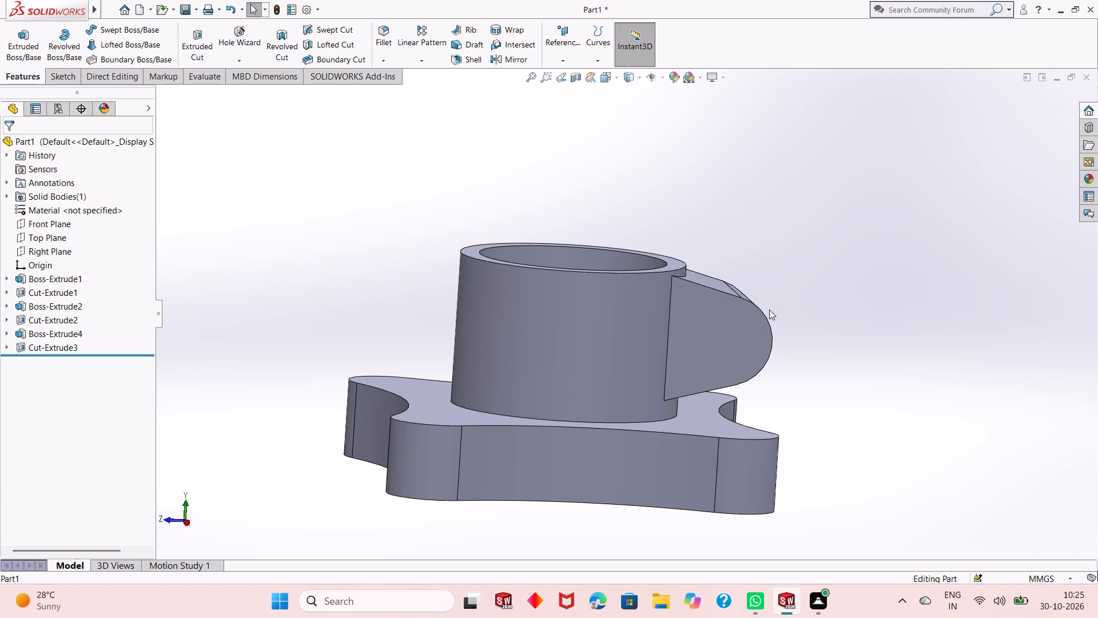
pyautogui.click(739, 340)
pyautogui.click(785, 303)
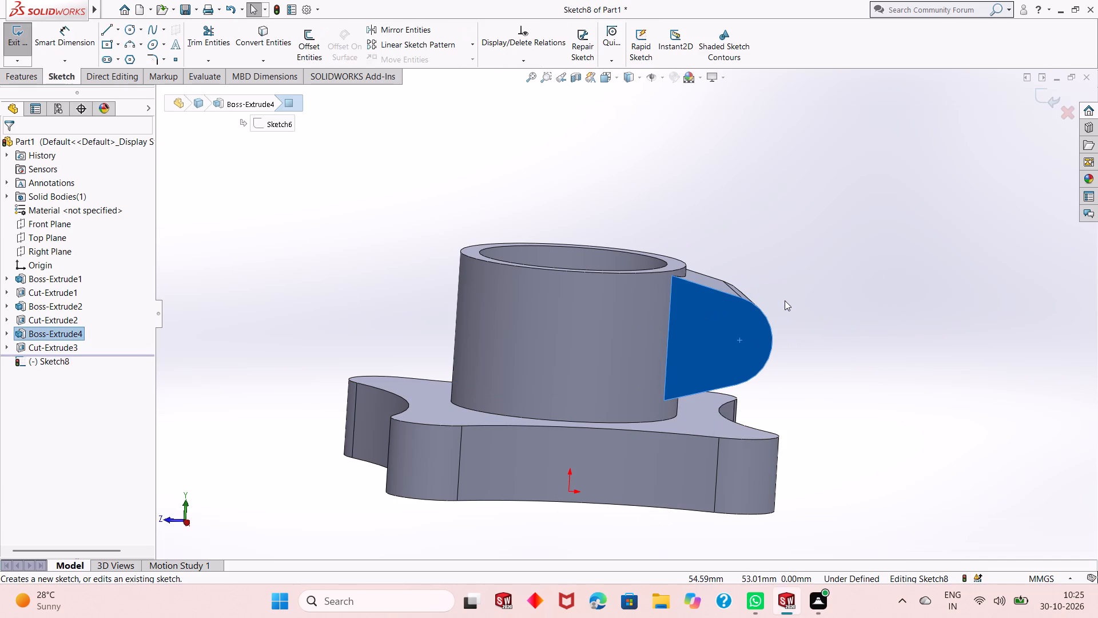
pyautogui.click(785, 300)
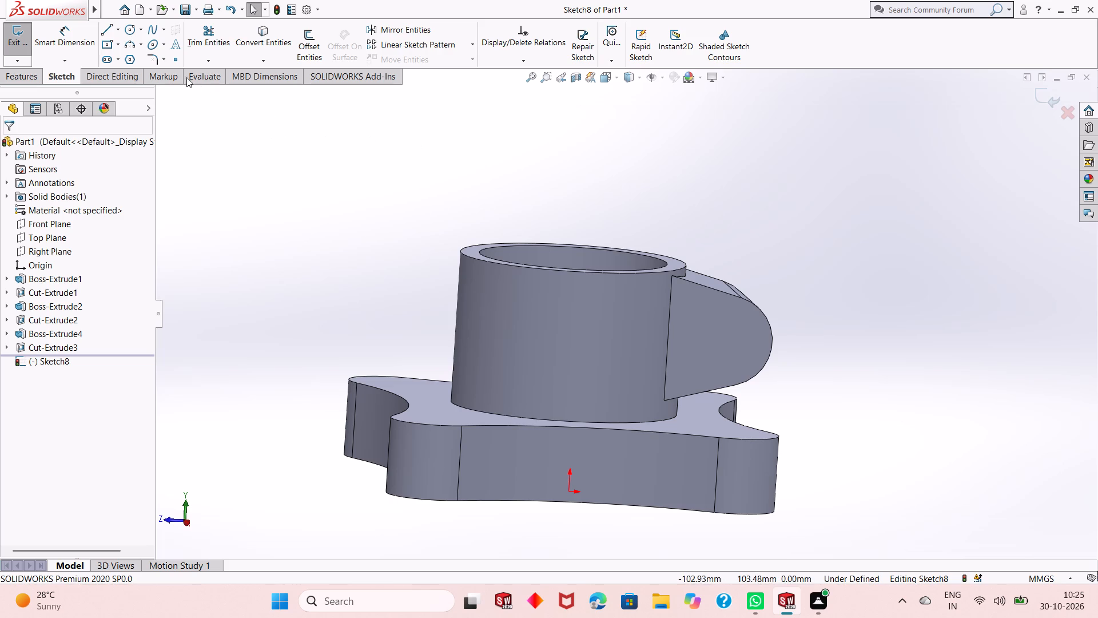
pyautogui.click(122, 28)
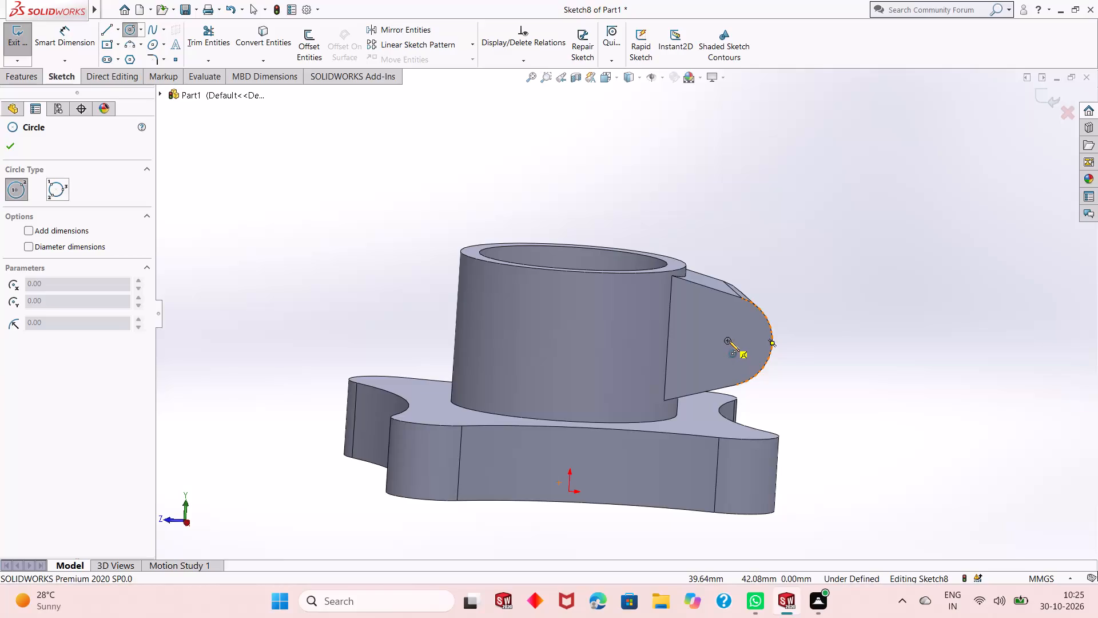
pyautogui.click(729, 340)
pyautogui.click(746, 321)
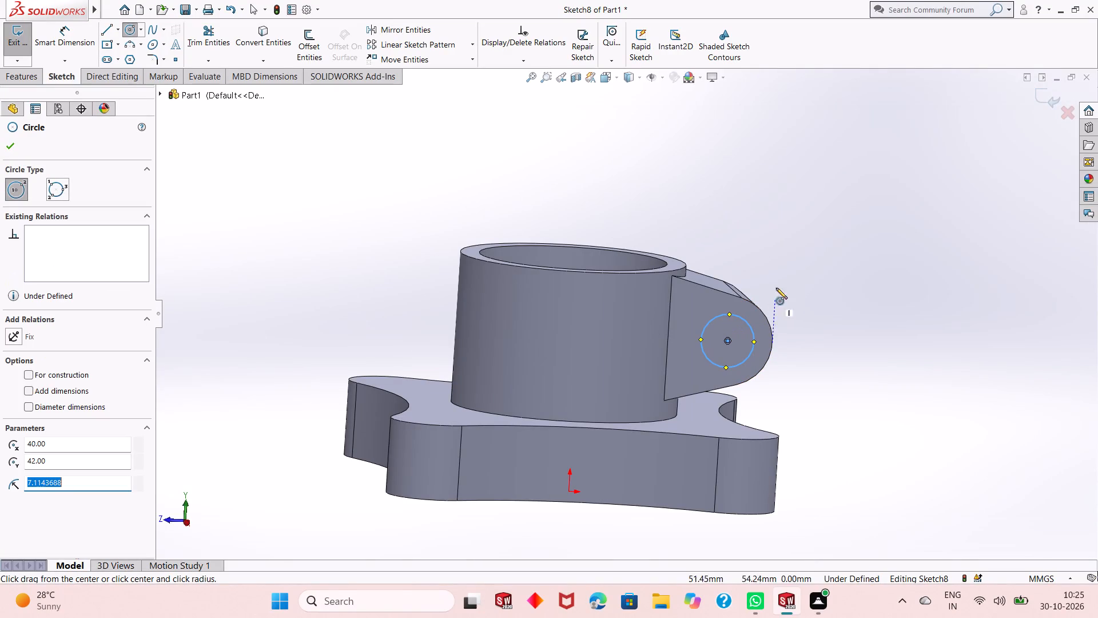
pyautogui.rightClick(782, 273)
pyautogui.click(811, 278)
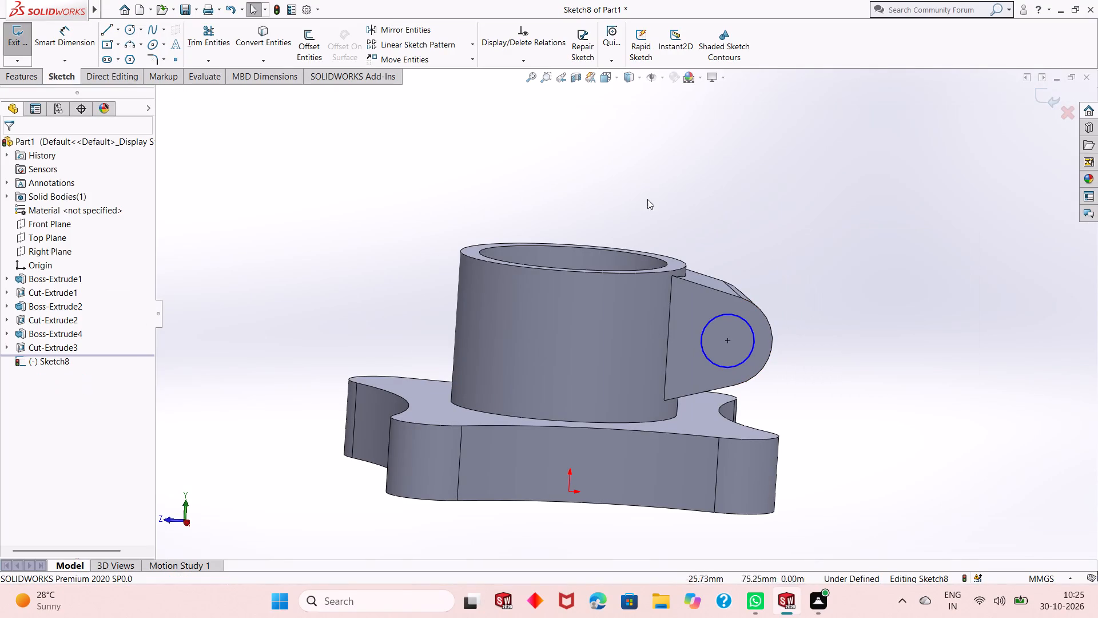
# Dimension the lug circle's diameter as 15 mm.
pyautogui.click(65, 50)
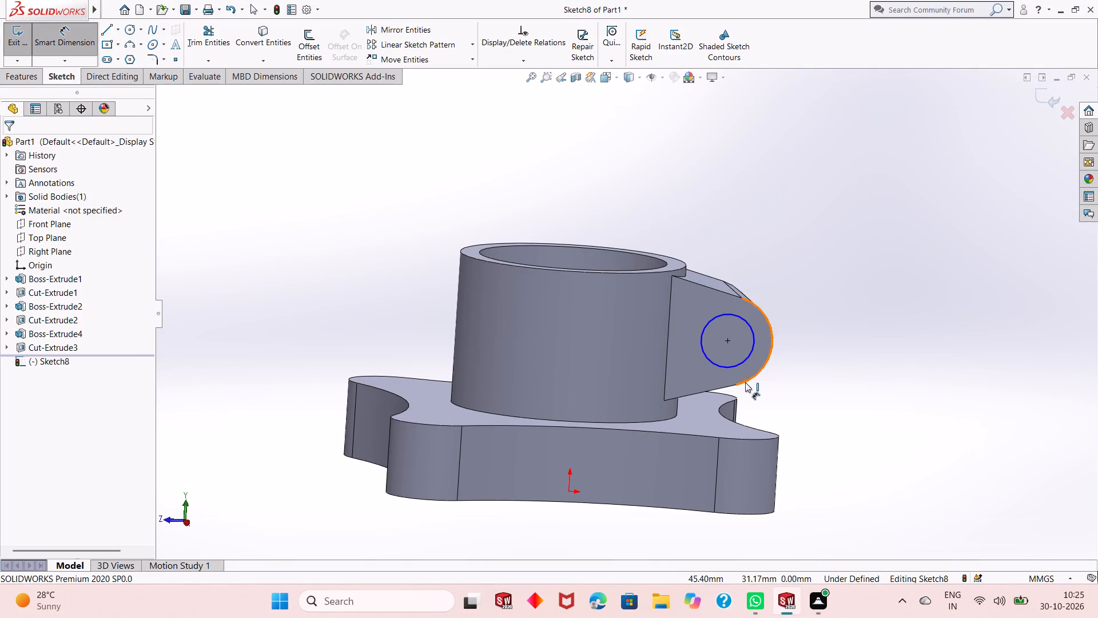
pyautogui.click(744, 360)
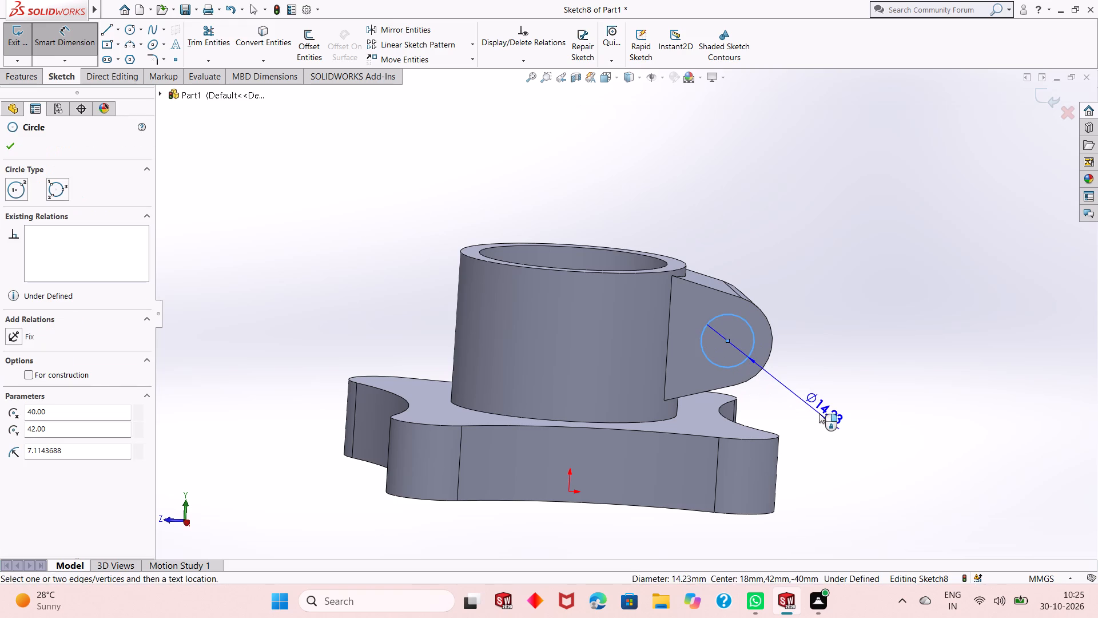
pyautogui.click(819, 413)
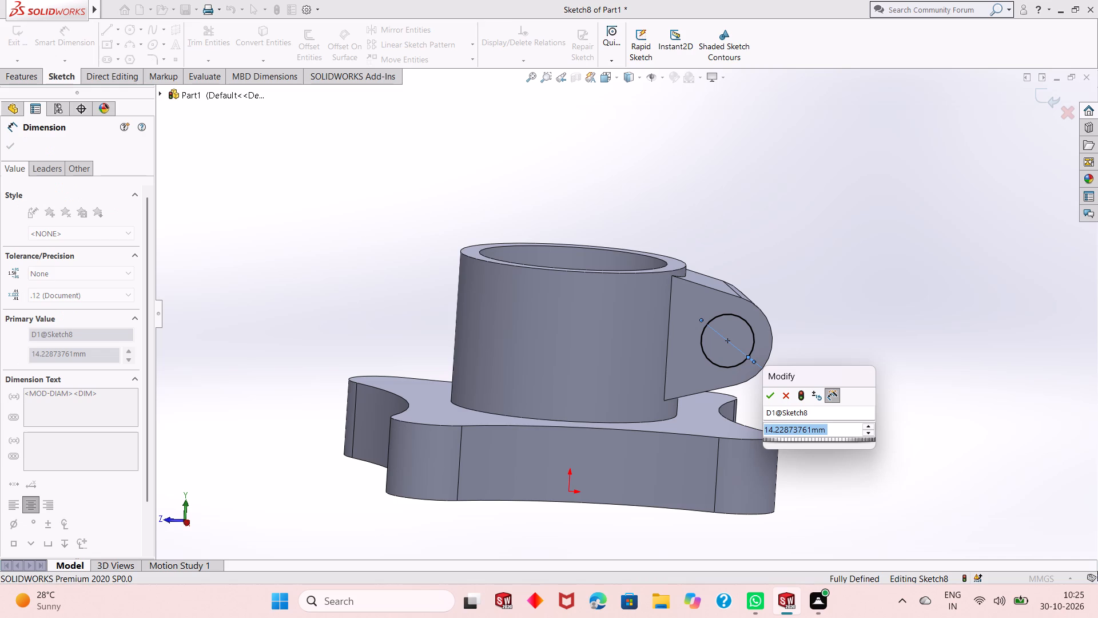
pyautogui.write('15')
pyautogui.press('Return')
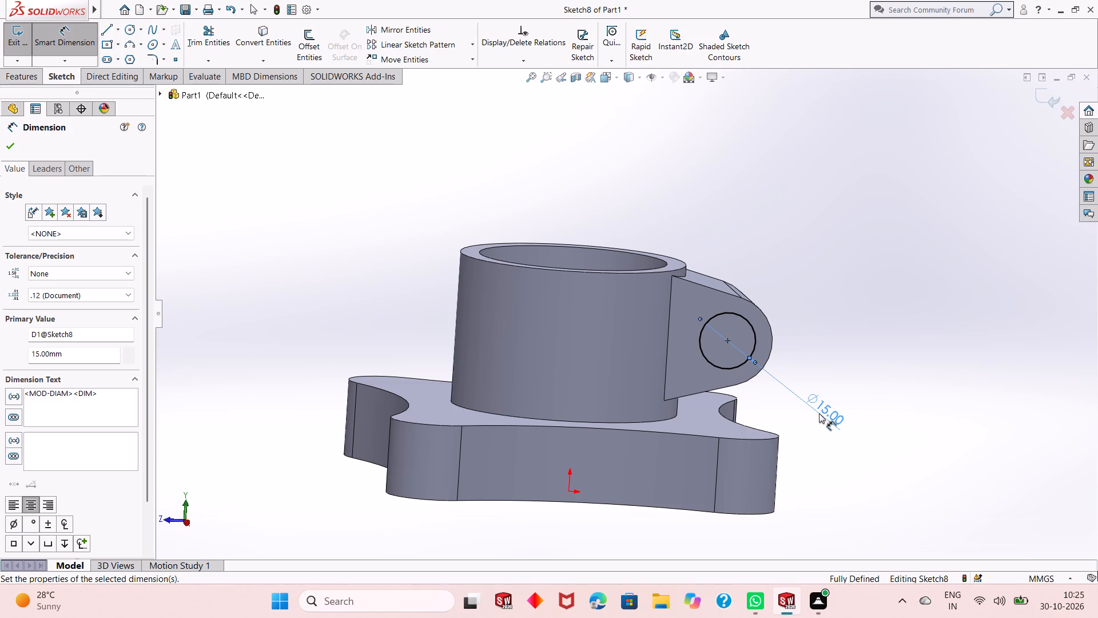
# Set the lug circle's diameter to 9 mm.
pyautogui.press('9')
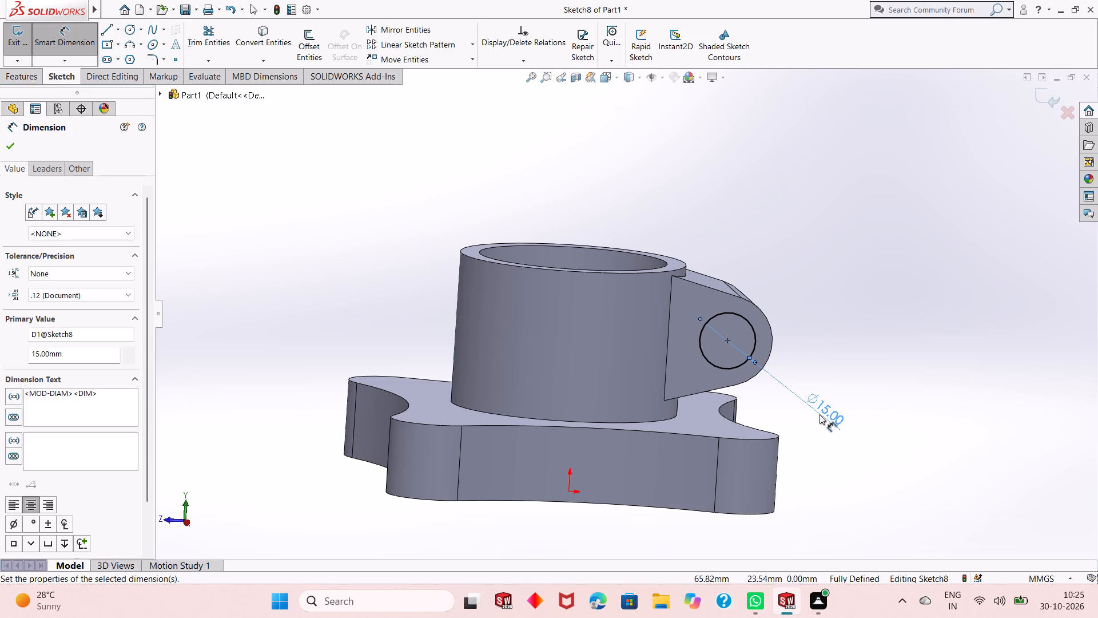
pyautogui.doubleClick(819, 414)
pyautogui.press('9')
pyautogui.press('Return')
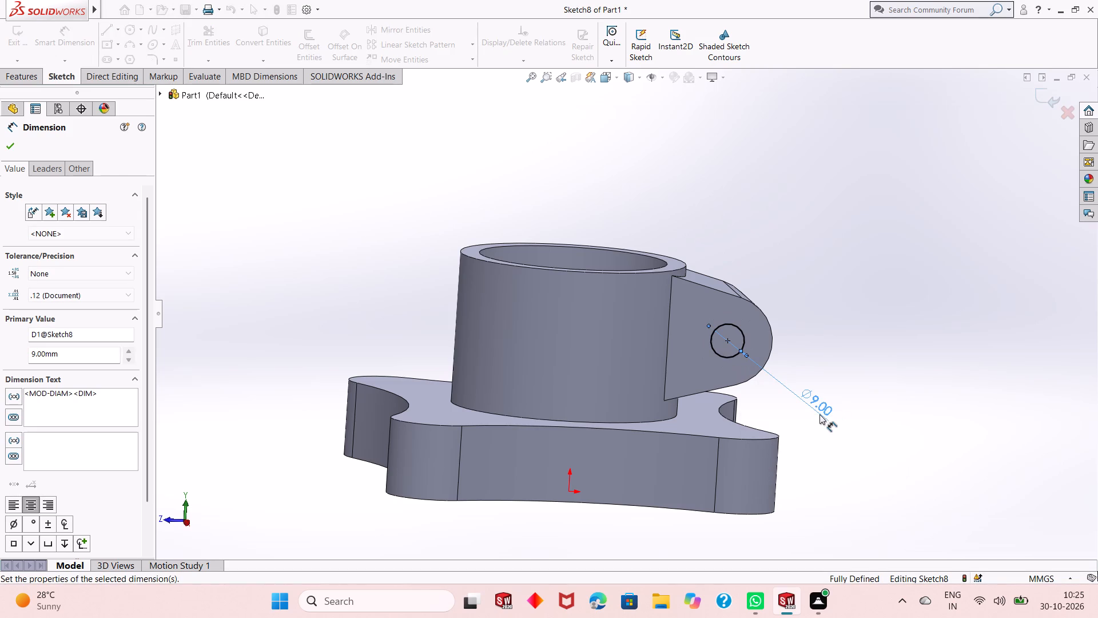
pyautogui.rightClick(844, 184)
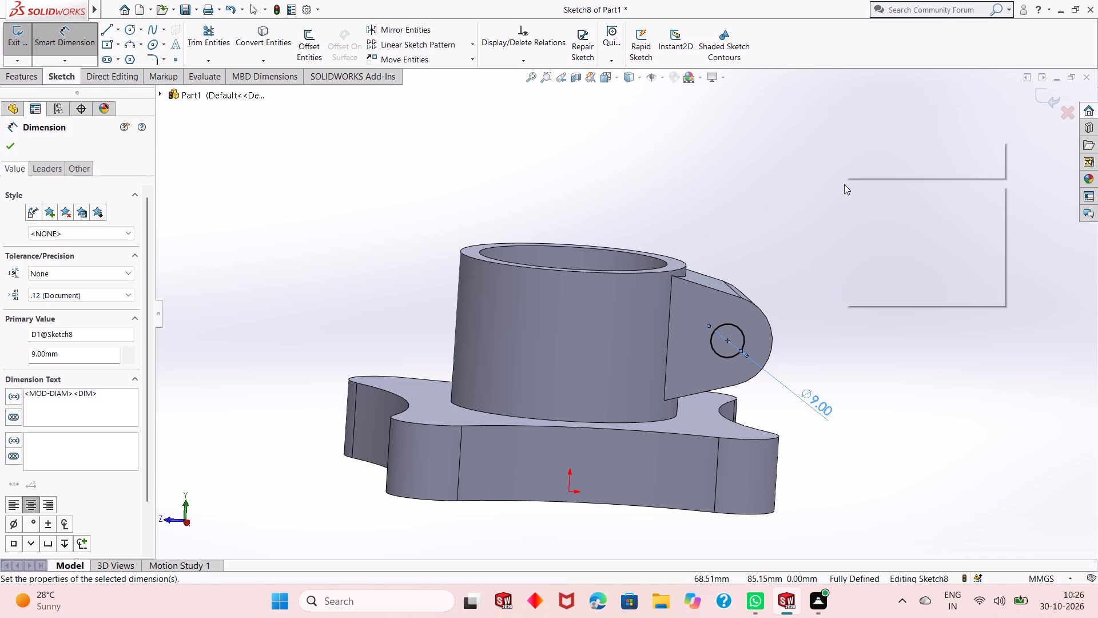
pyautogui.click(890, 218)
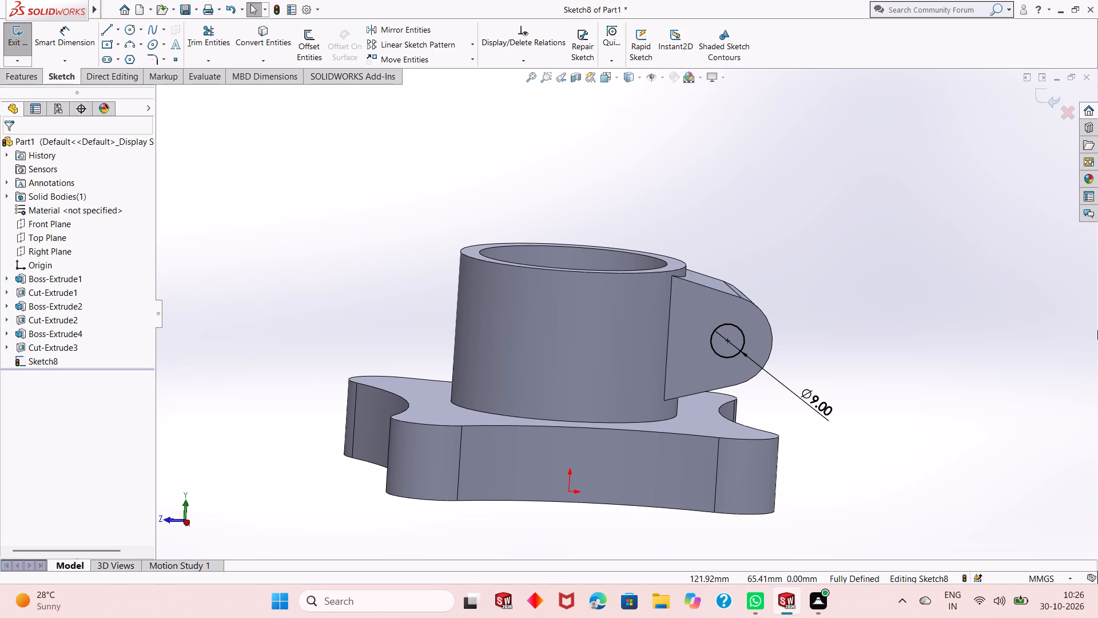
# Cut-extrude the 9 mm circle to a blind depth of 60 mm through the lug.
pyautogui.scroll(-3, 714, 343)
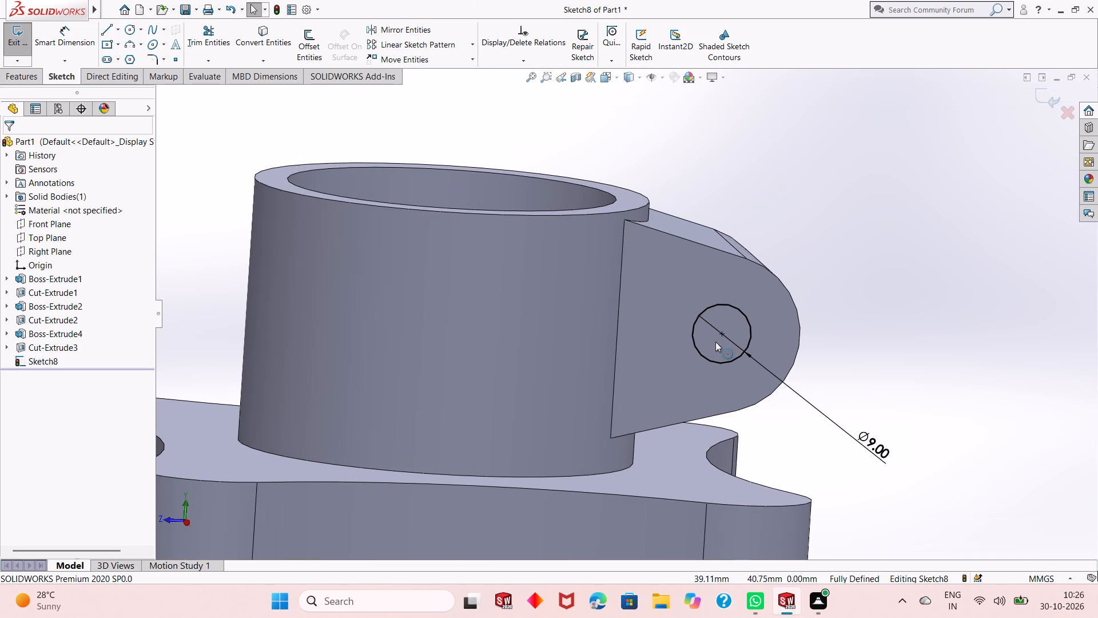
pyautogui.scroll(1, 715, 342)
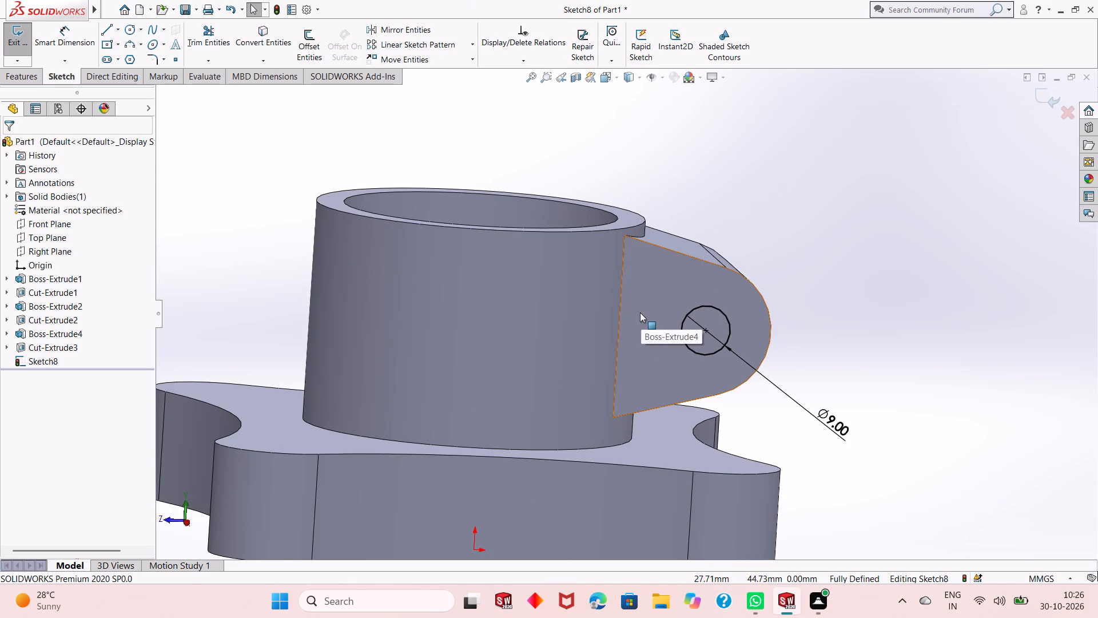
pyautogui.click(21, 75)
pyautogui.click(207, 38)
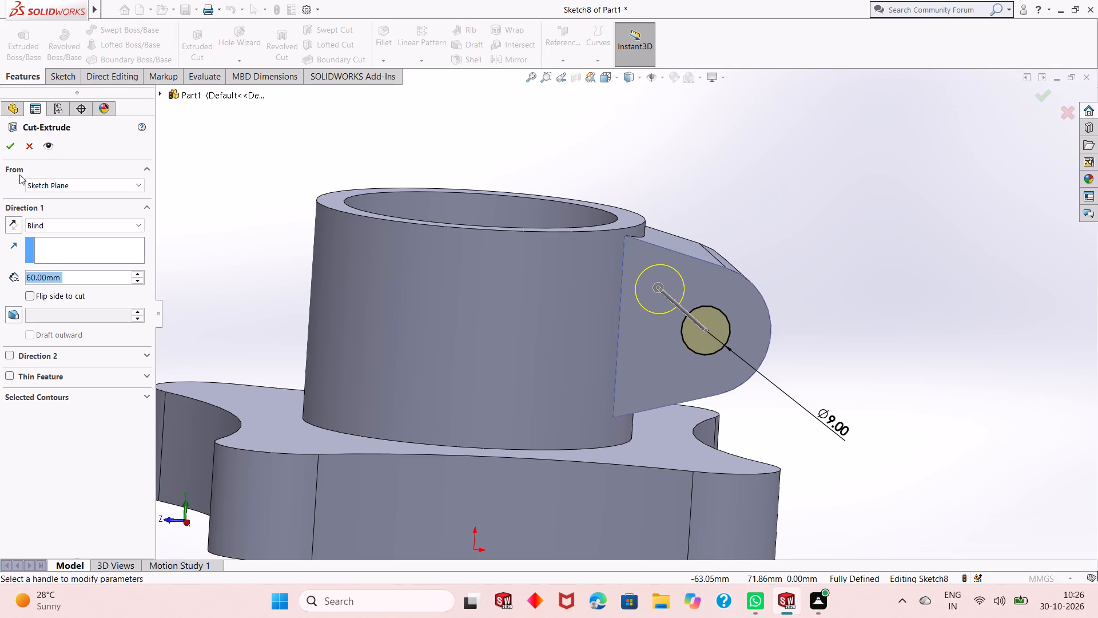
pyautogui.click(14, 148)
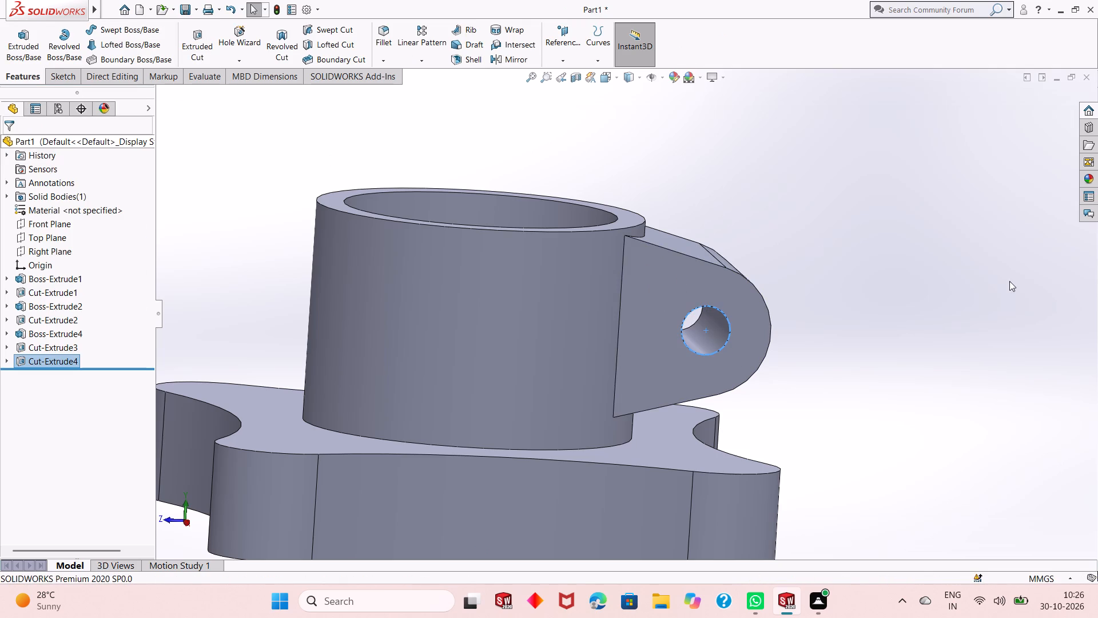
pyautogui.click(842, 335)
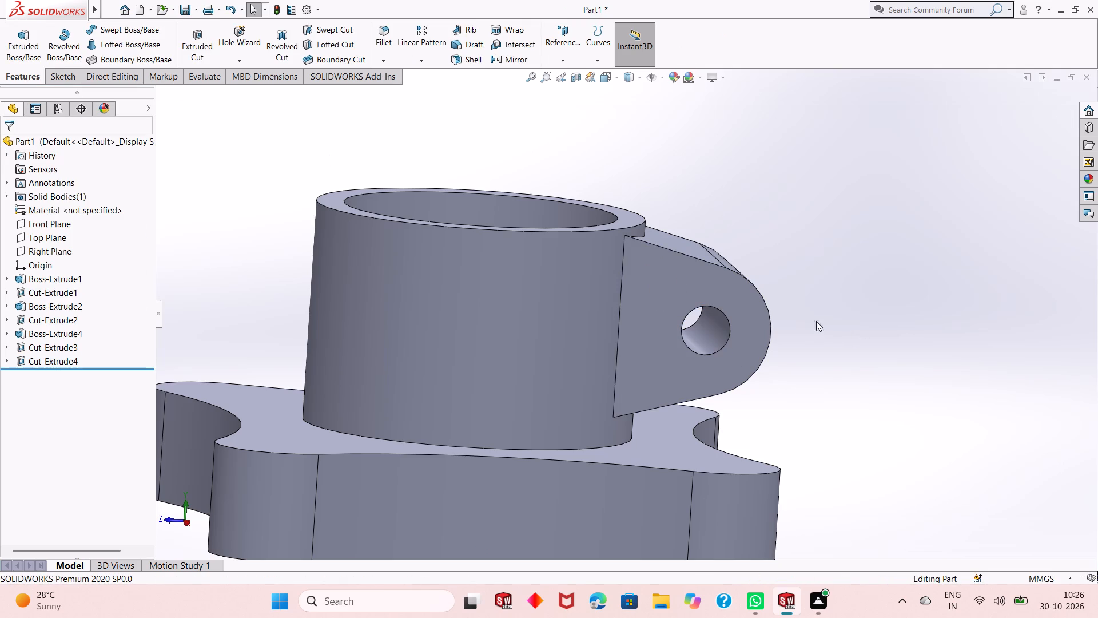
# Start a sketch on the boss's ring-shaped top face and view it face-on.
pyautogui.moveTo(687, 239); pyautogui.dragTo(687, 343, button='middle')
pyautogui.scroll(1, 687, 343)
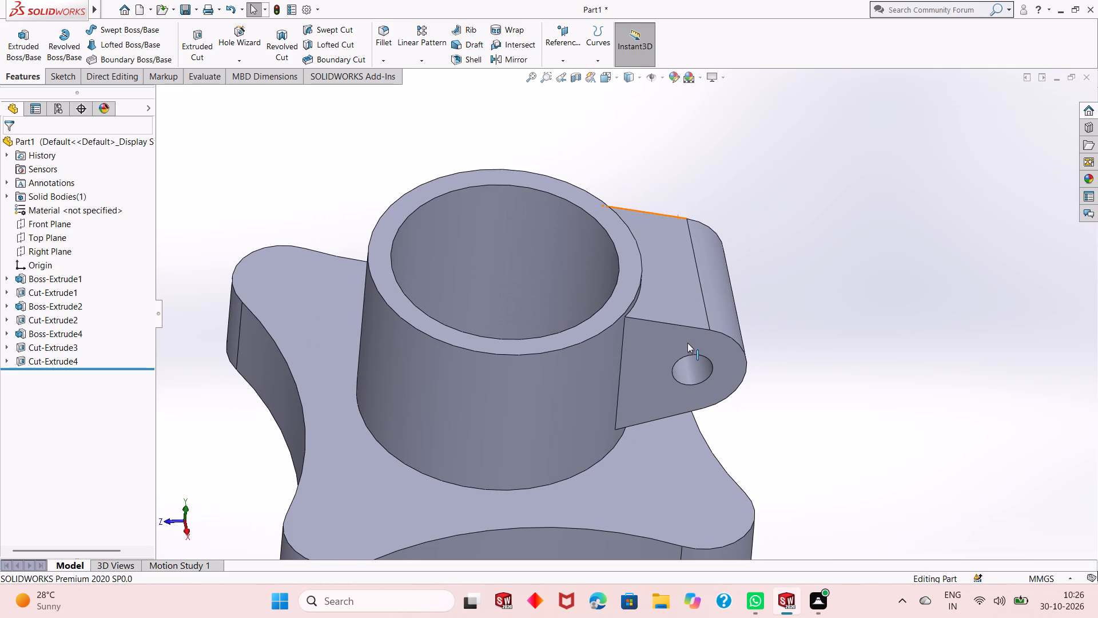
pyautogui.click(623, 246)
pyautogui.click(668, 210)
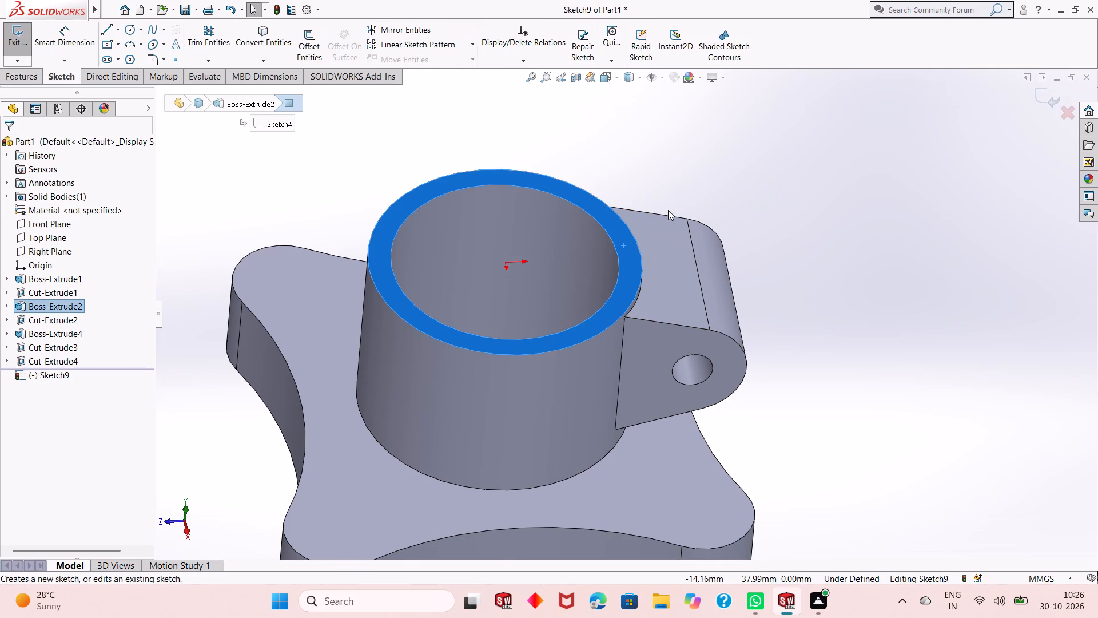
pyautogui.hotkey('ctrl', '8')
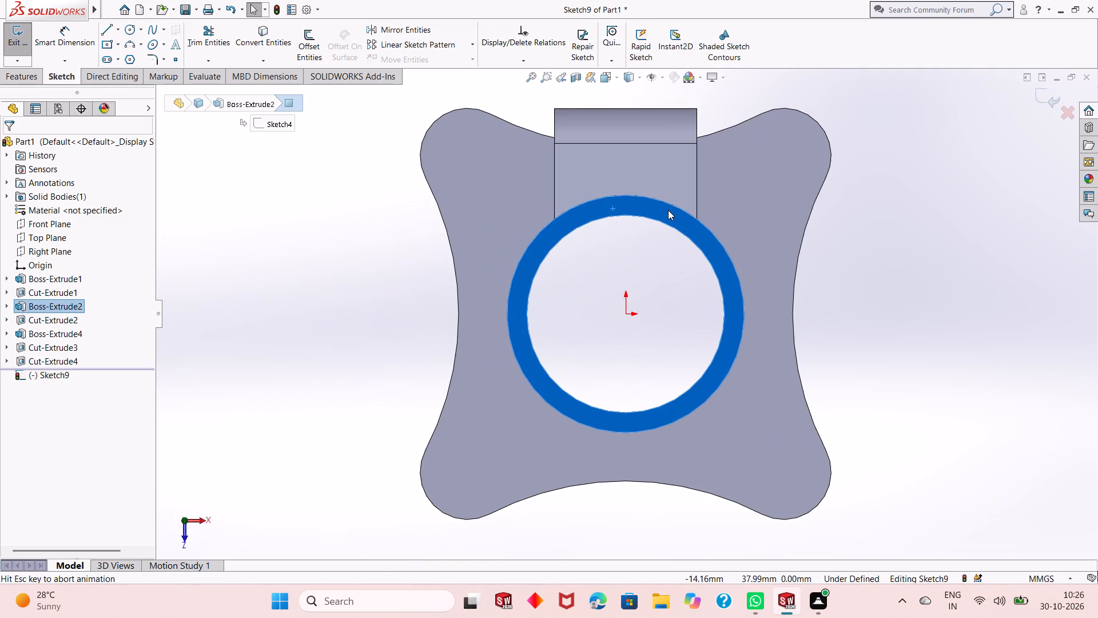
pyautogui.scroll(1, 604, 255)
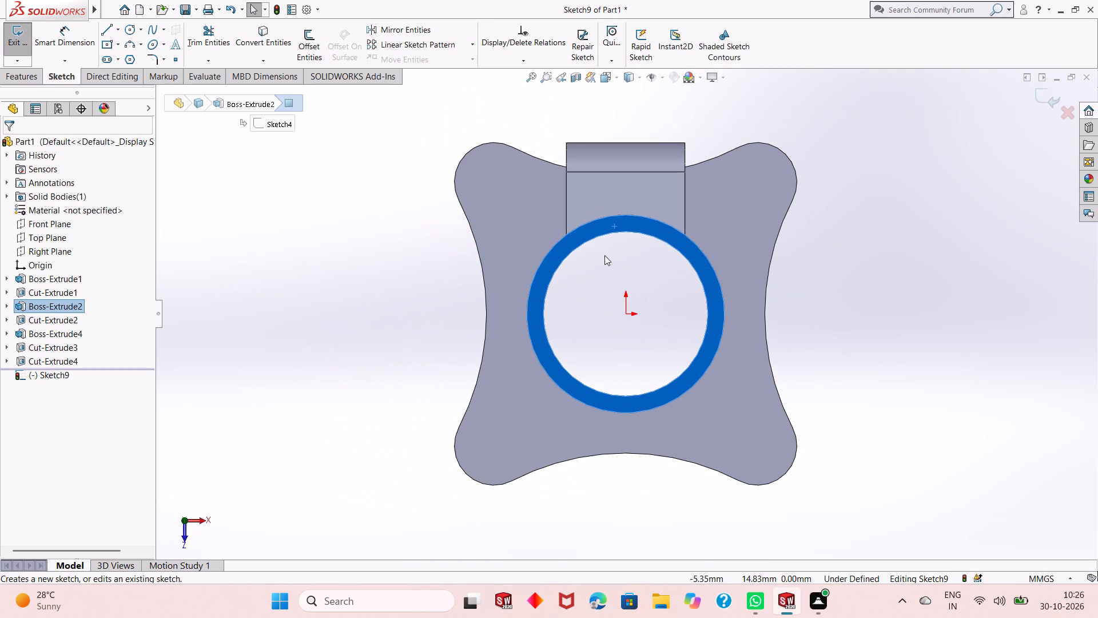
pyautogui.click(854, 254)
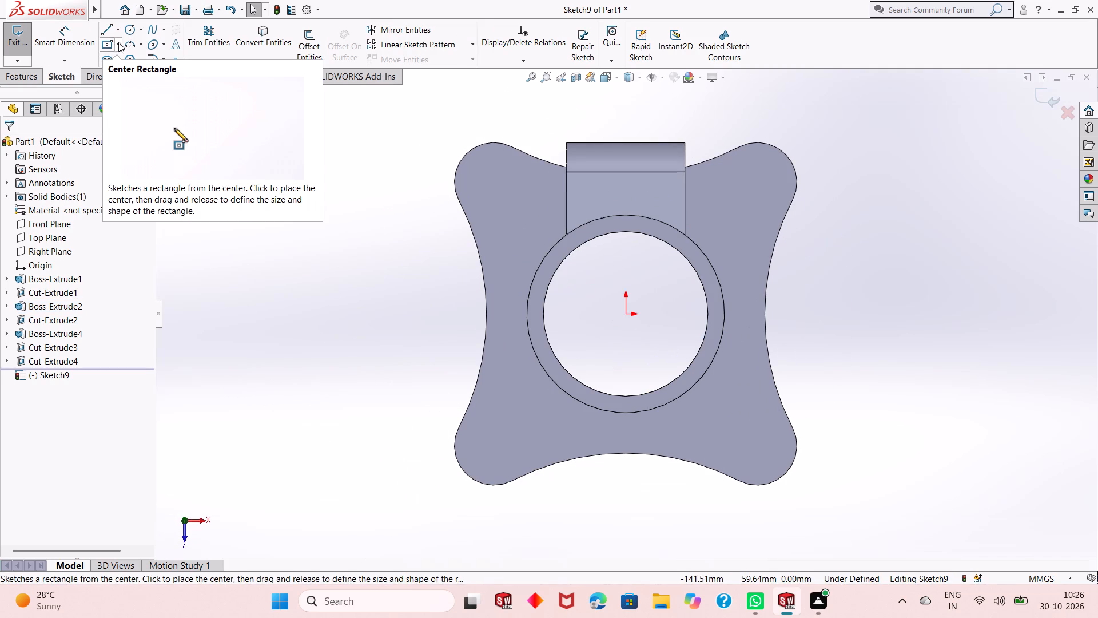
# Draw a narrow corner rectangle about 4.6 mm wide and 58.5 mm long, from the bore's centre across the boss wall and past the lug's outer end.
pyautogui.click(126, 42)
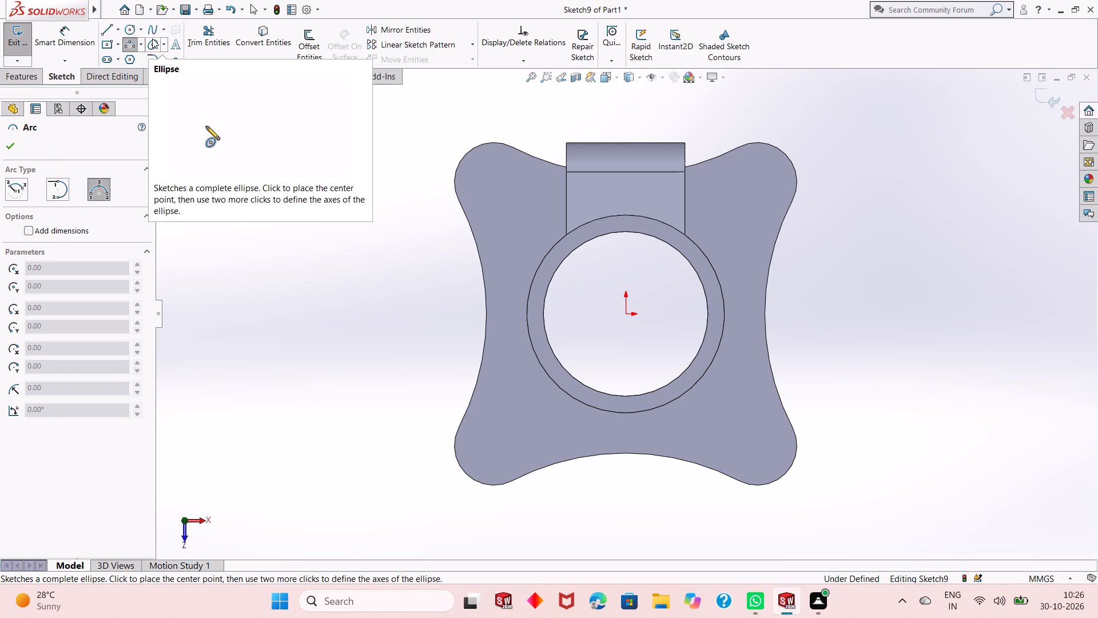
pyautogui.click(158, 42)
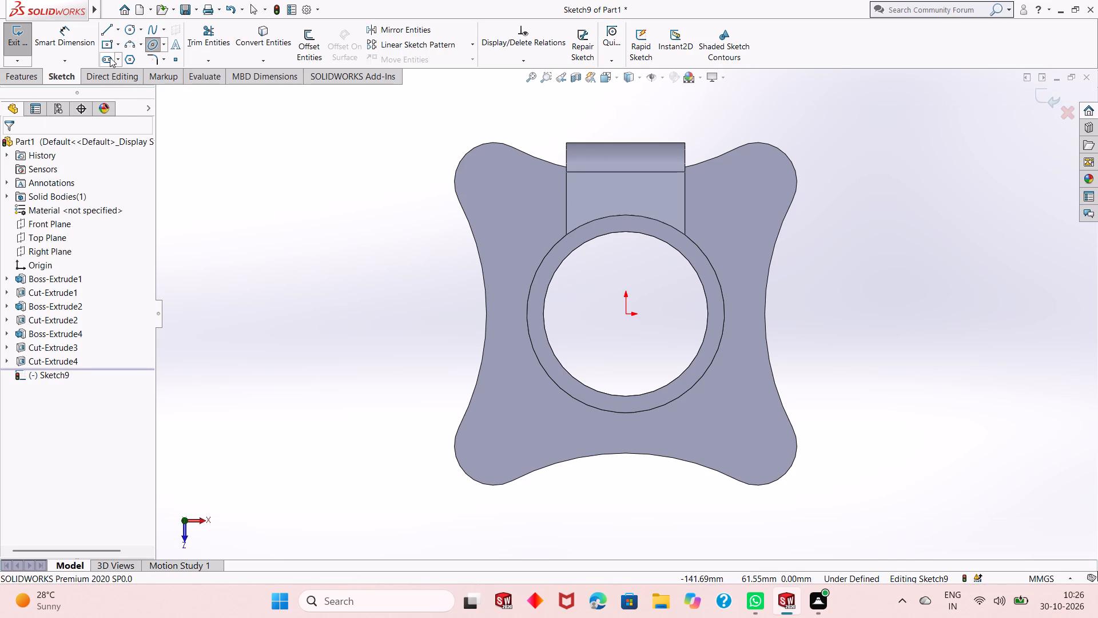
pyautogui.click(117, 47)
pyautogui.click(136, 58)
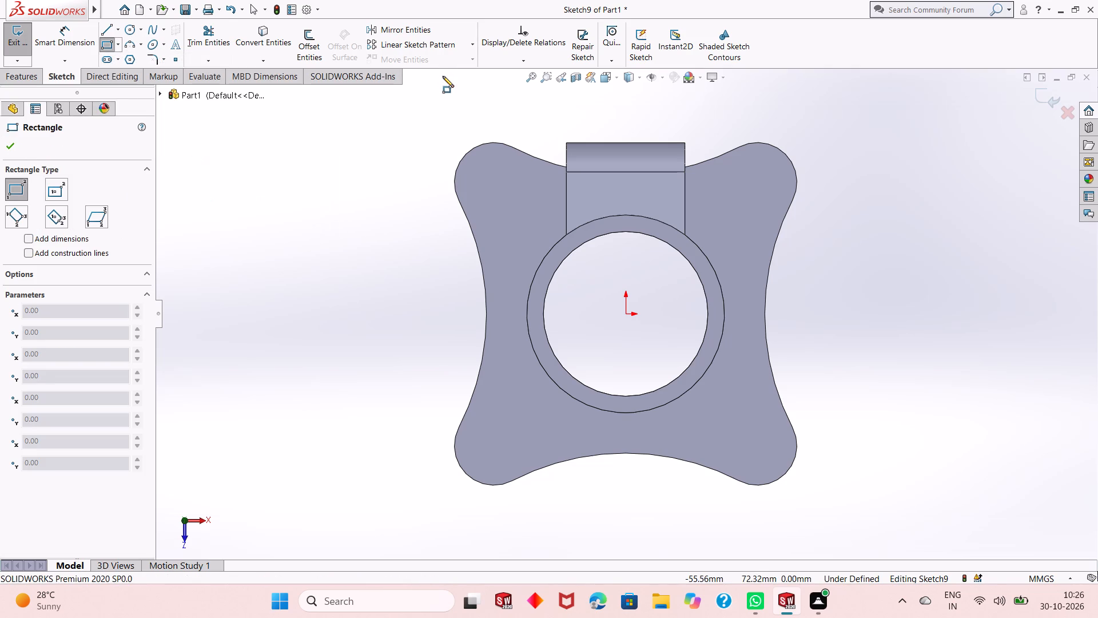
pyautogui.scroll(-1, 637, 534)
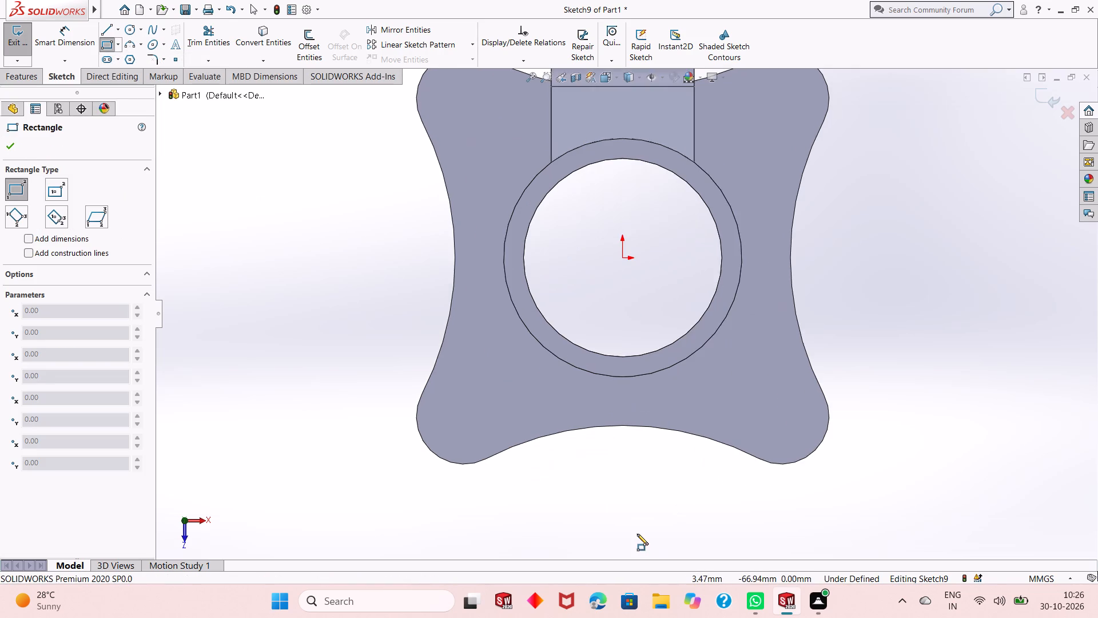
pyautogui.scroll(3, 637, 529)
pyautogui.scroll(-3, 626, 116)
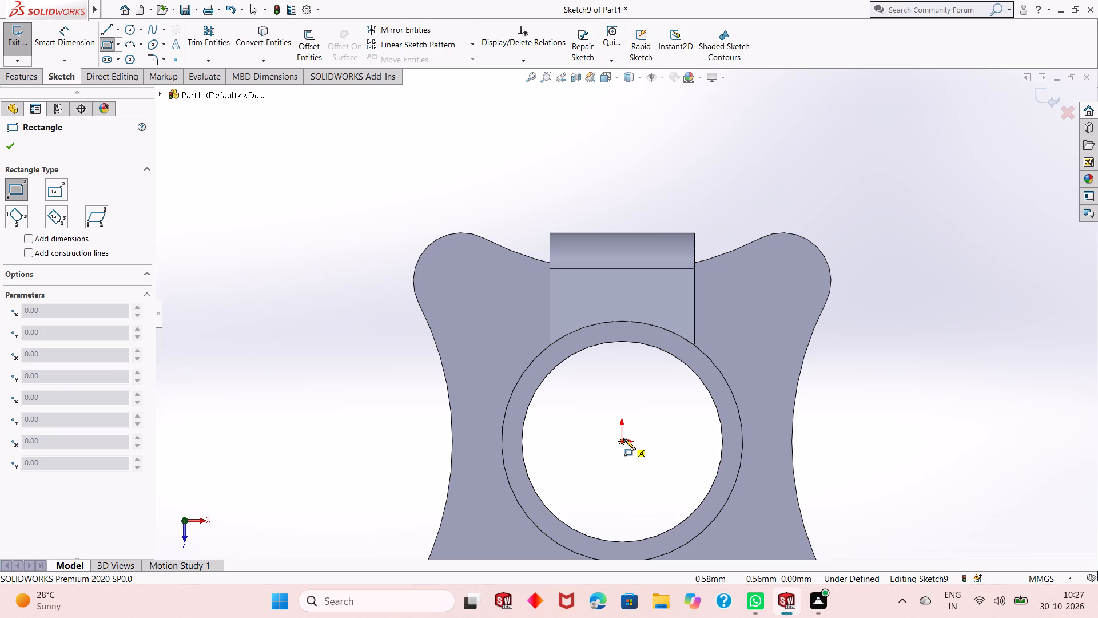
pyautogui.click(614, 440)
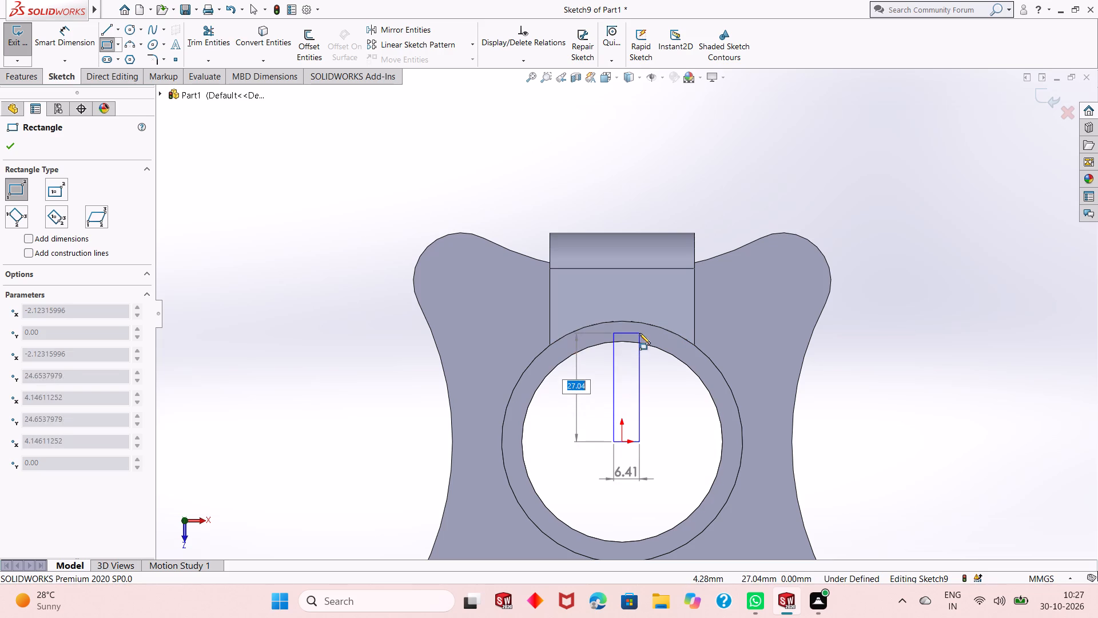
pyautogui.click(632, 206)
pyautogui.rightClick(683, 180)
pyautogui.click(711, 182)
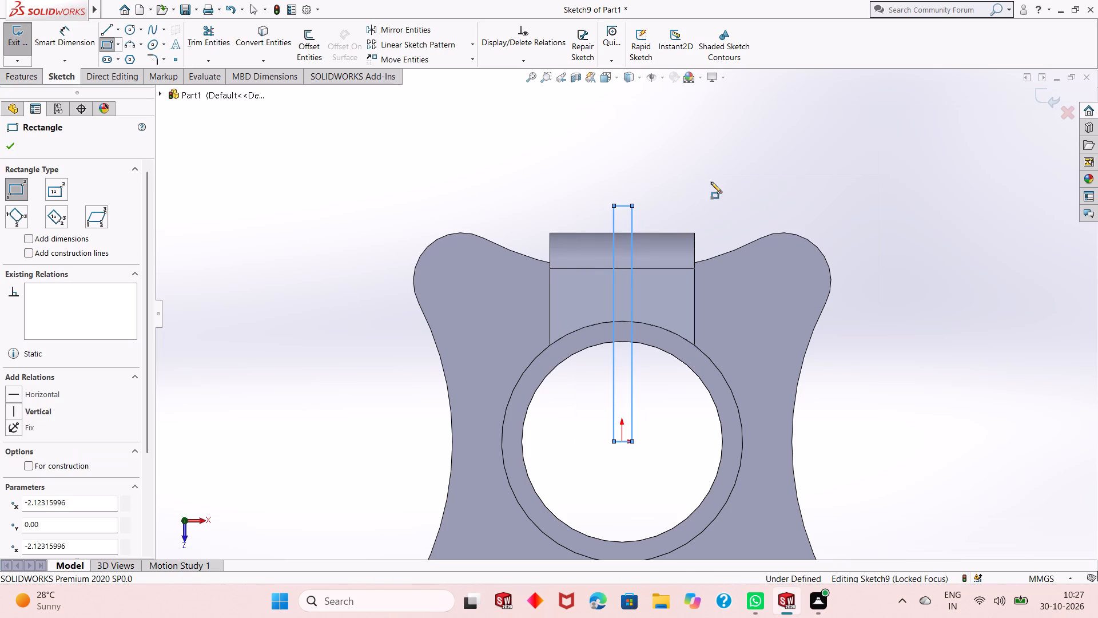
# Dimension the narrow rectangle's short edge at the bore centre and set its width to 3 mm.
pyautogui.rightClick(711, 182)
pyautogui.click(722, 190)
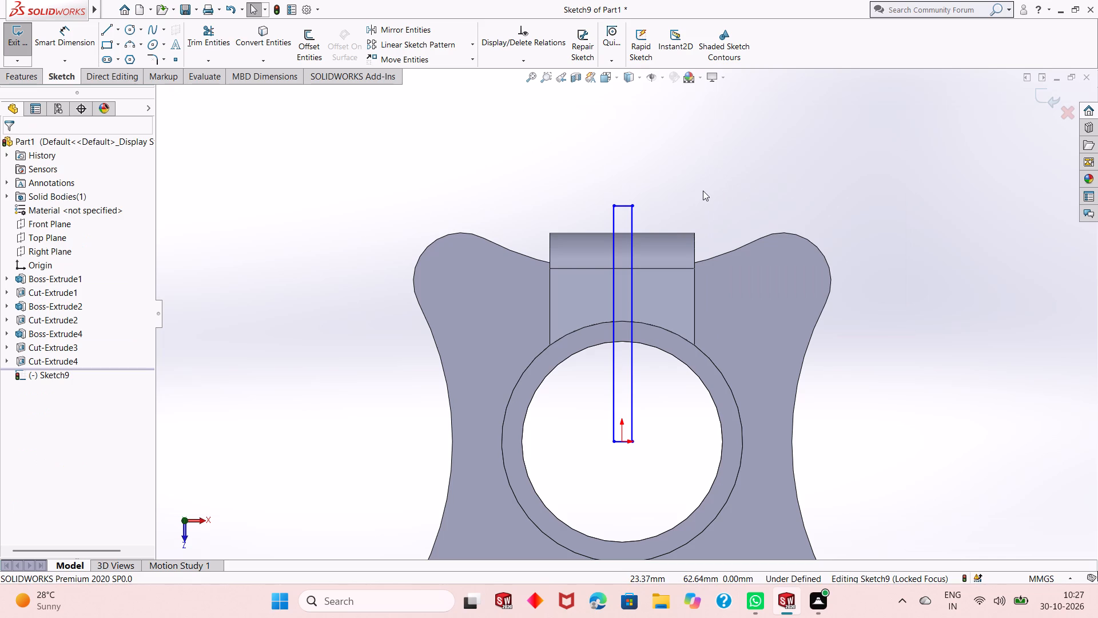
pyautogui.click(67, 41)
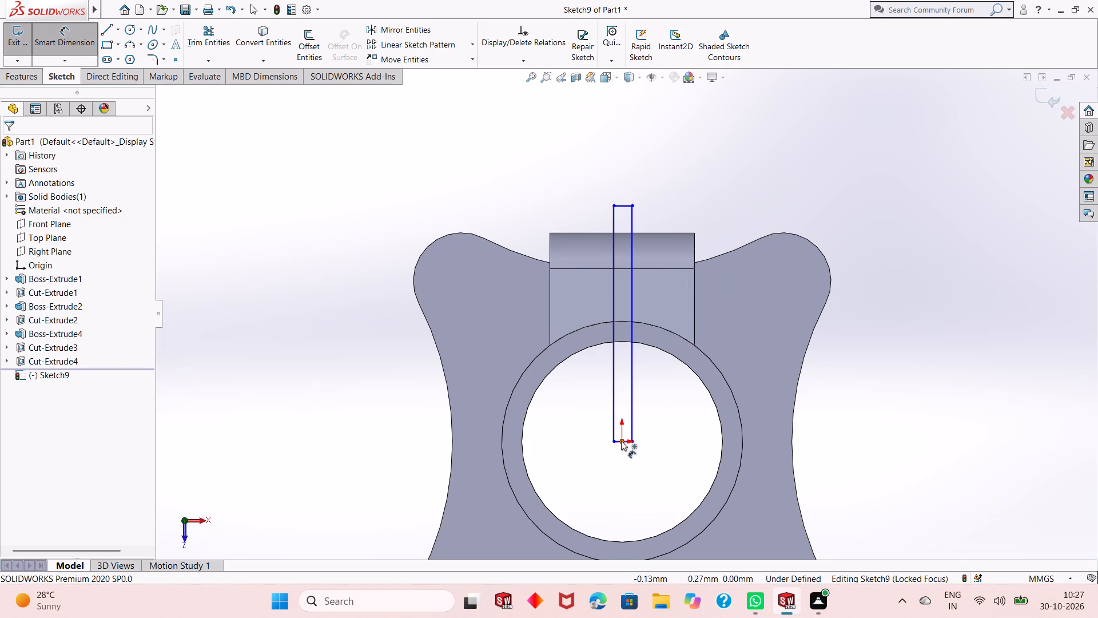
pyautogui.scroll(-4, 621, 444)
pyautogui.click(636, 397)
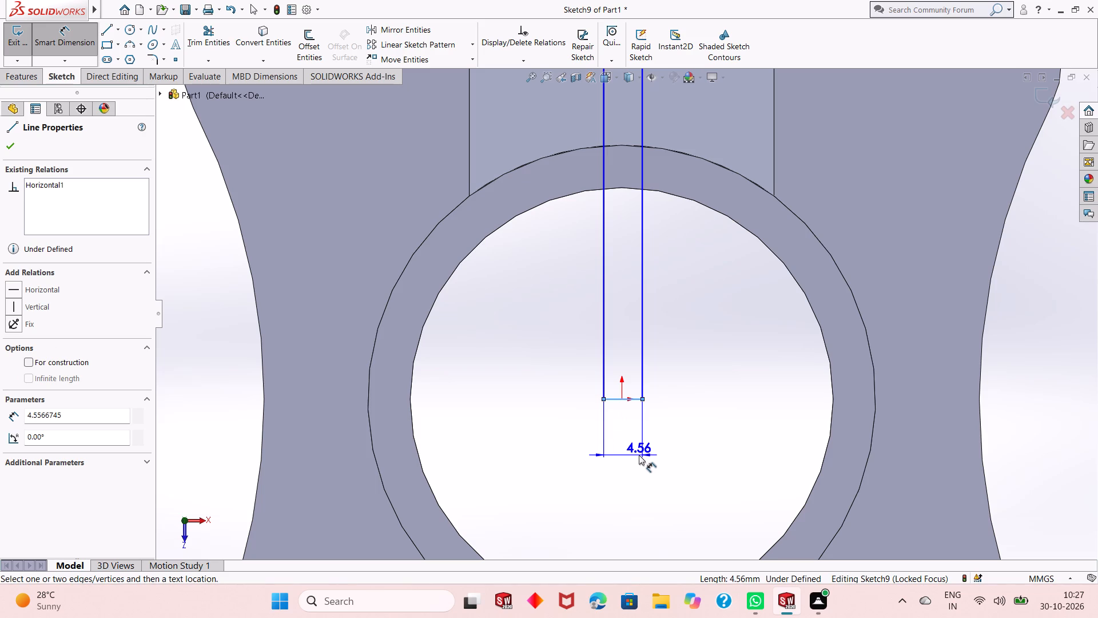
pyautogui.click(639, 455)
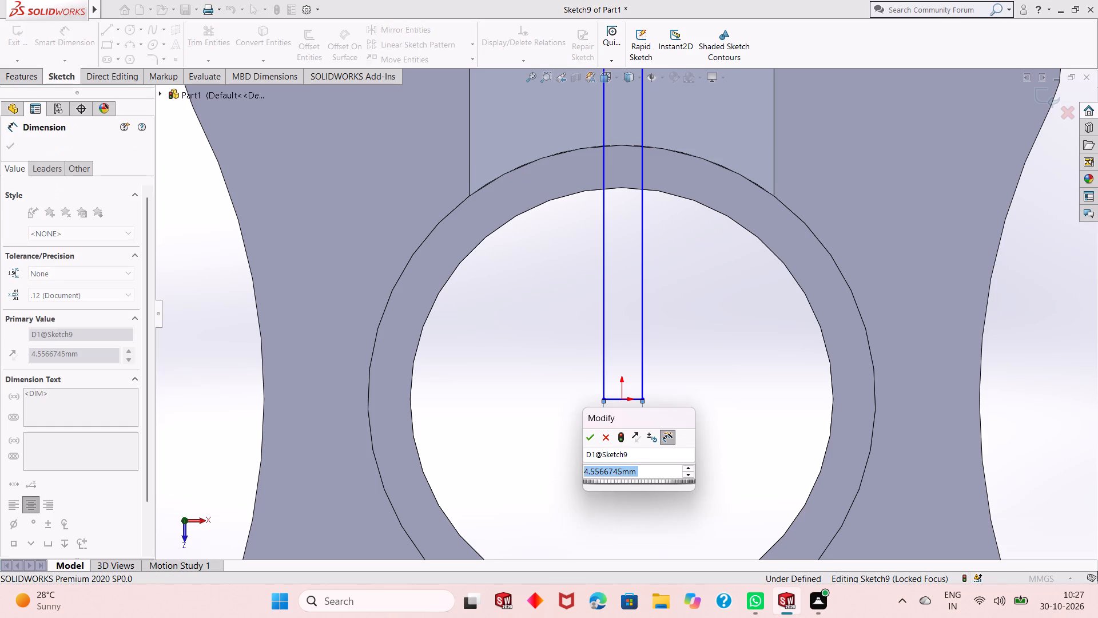
pyautogui.press('3')
pyautogui.press('Return')
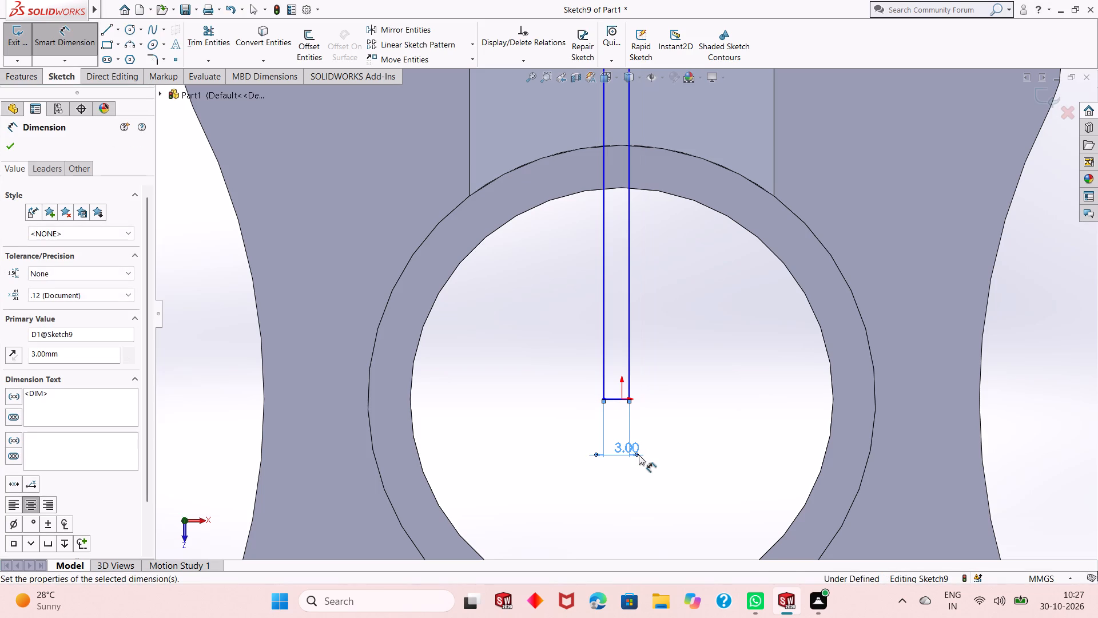
pyautogui.rightClick(640, 398)
pyautogui.click(666, 436)
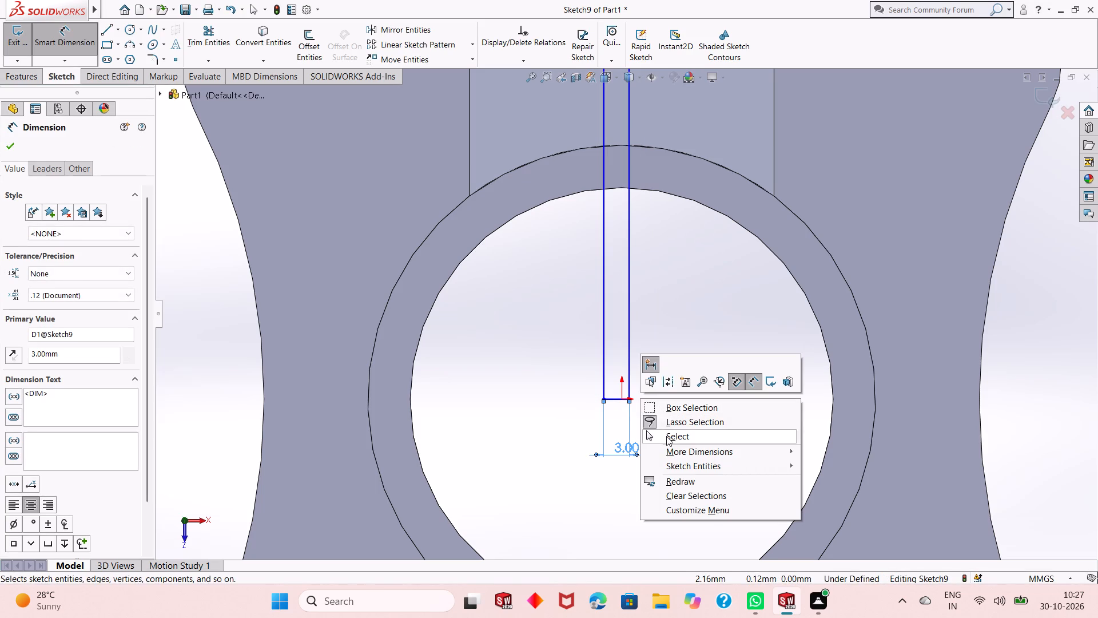
# Make the midpoint of the rectangle's short edge coincident with the origin.
pyautogui.click(614, 399)
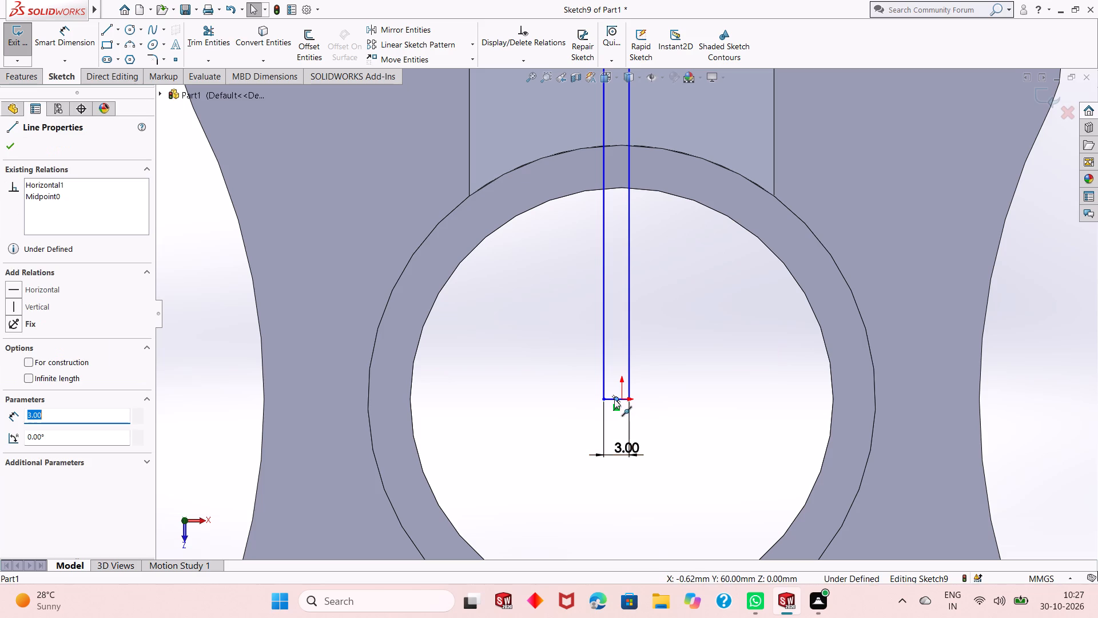
pyautogui.keyDown('ctrl'); pyautogui.click(623, 398); pyautogui.keyUp('ctrl')
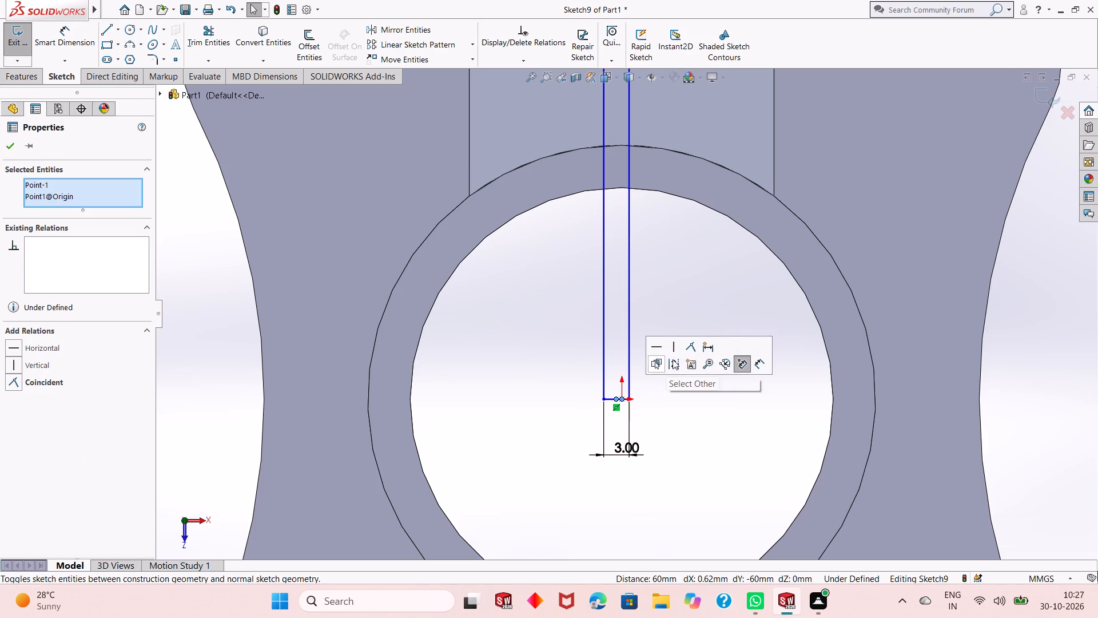
pyautogui.click(689, 342)
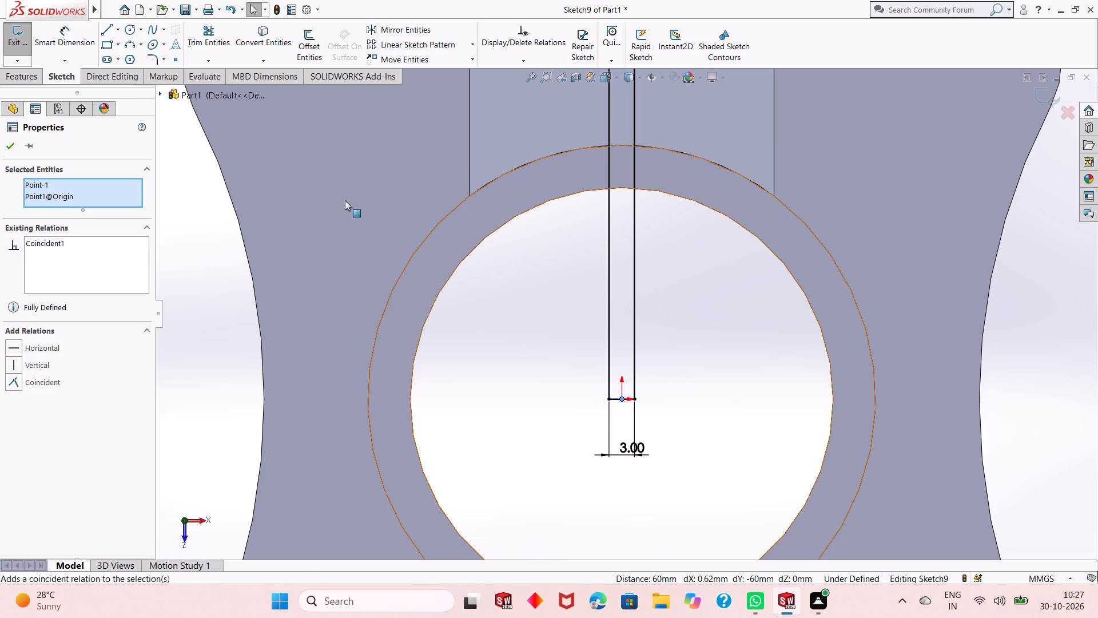
pyautogui.click(4, 142)
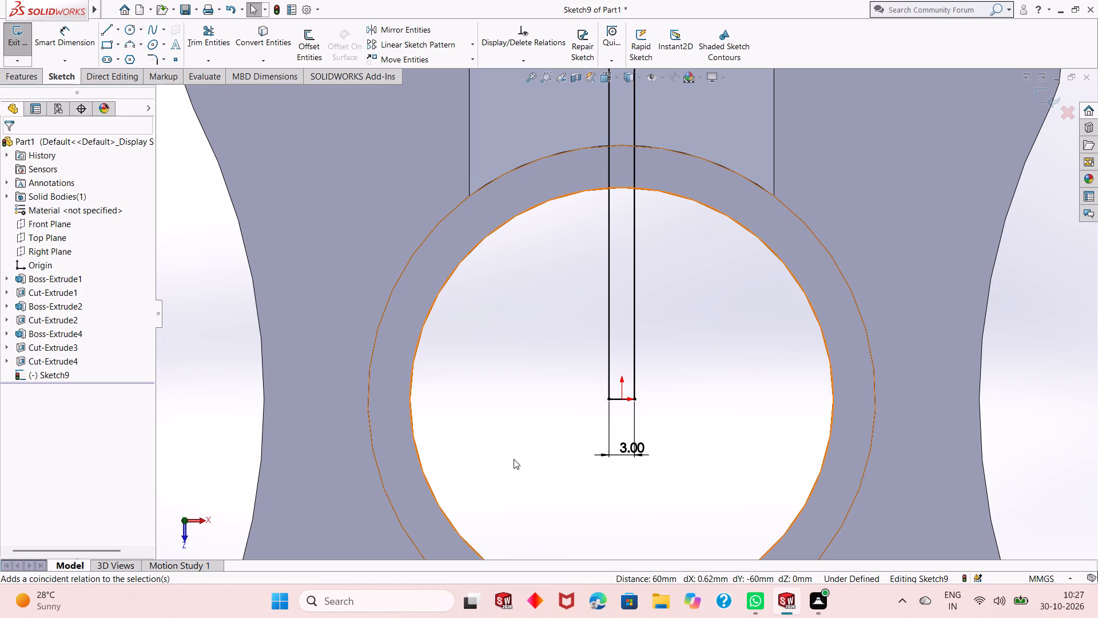
# Dimension the rectangle's long side, keeping its length as drawn.
pyautogui.scroll(4, 643, 498)
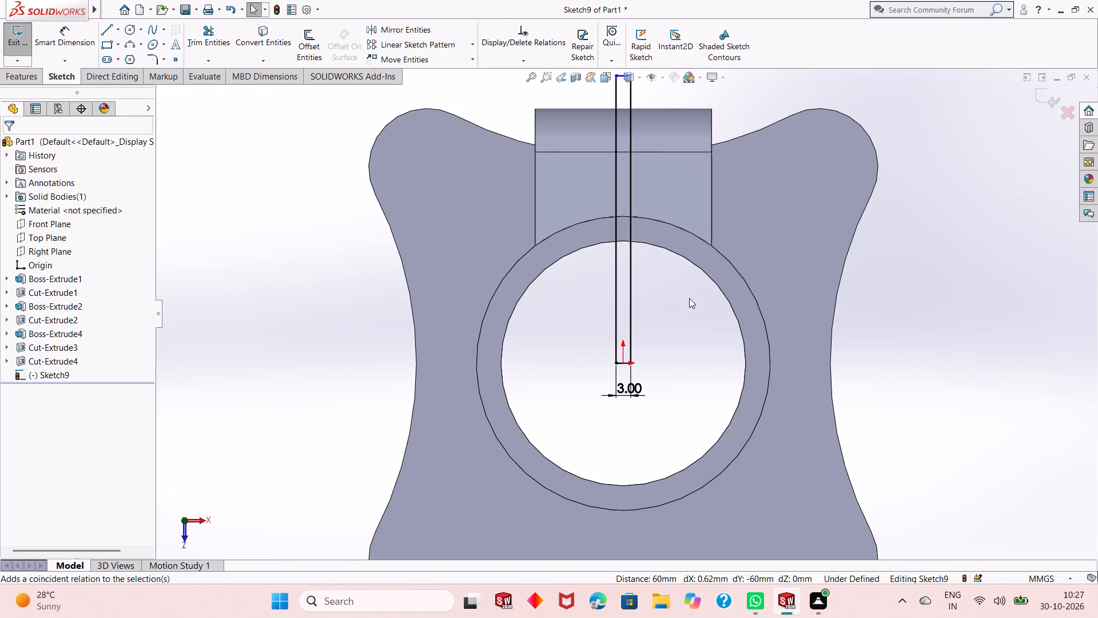
pyautogui.click(75, 35)
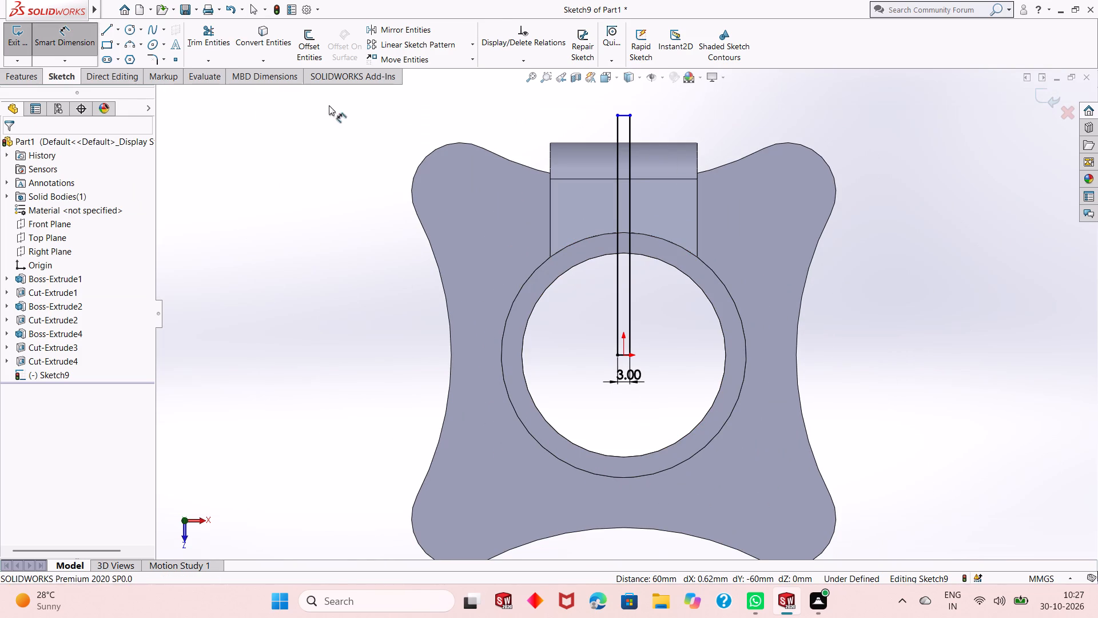
pyautogui.click(629, 268)
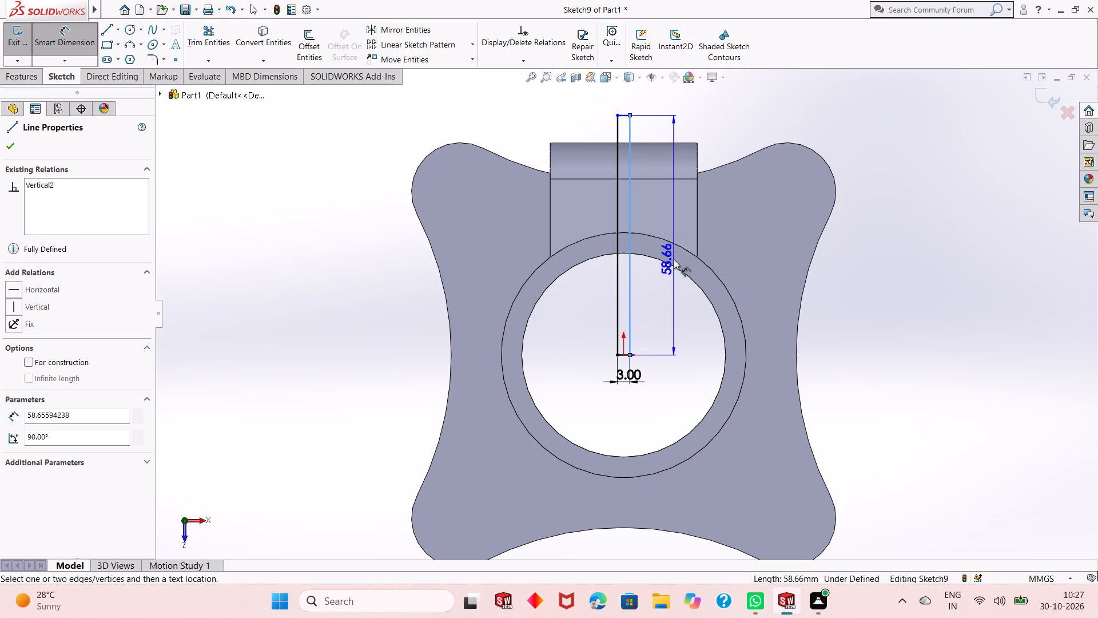
pyautogui.click(673, 259)
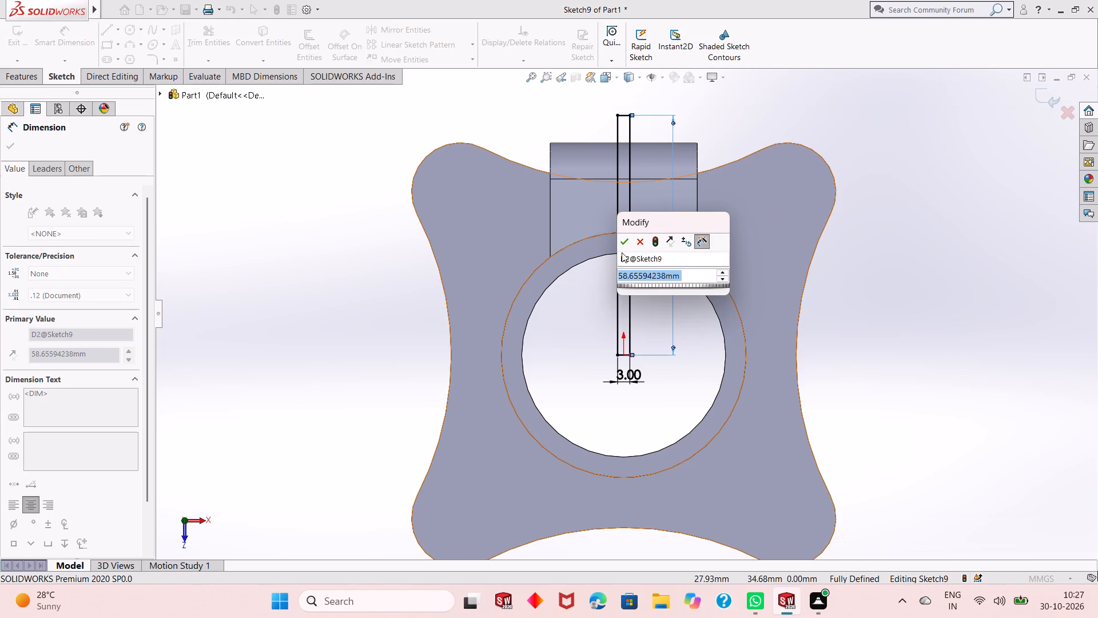
pyautogui.click(620, 246)
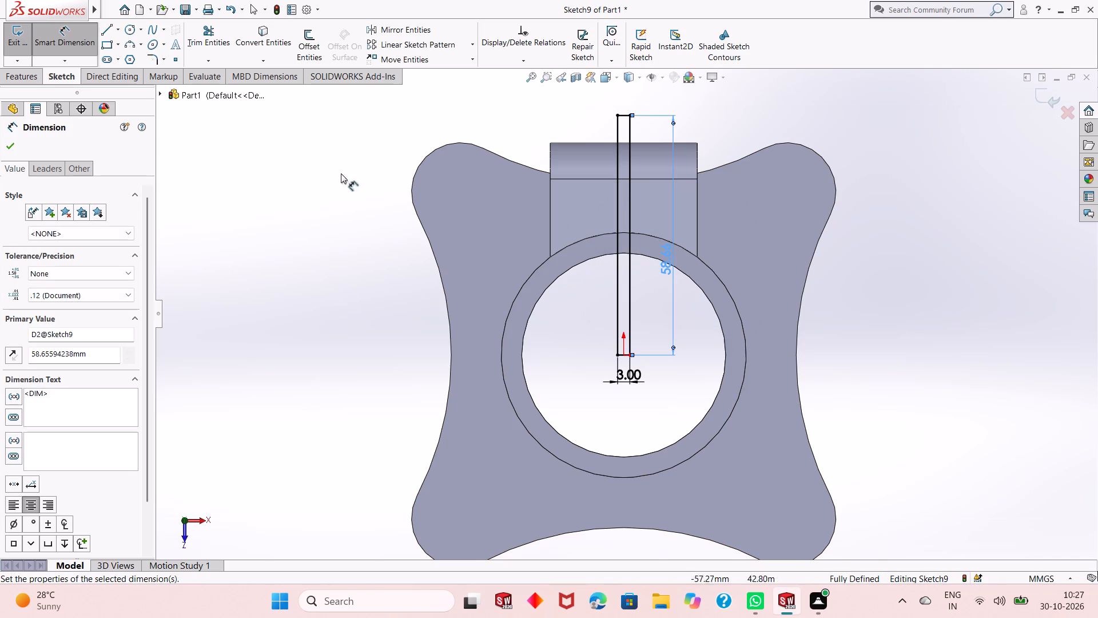
pyautogui.click(6, 154)
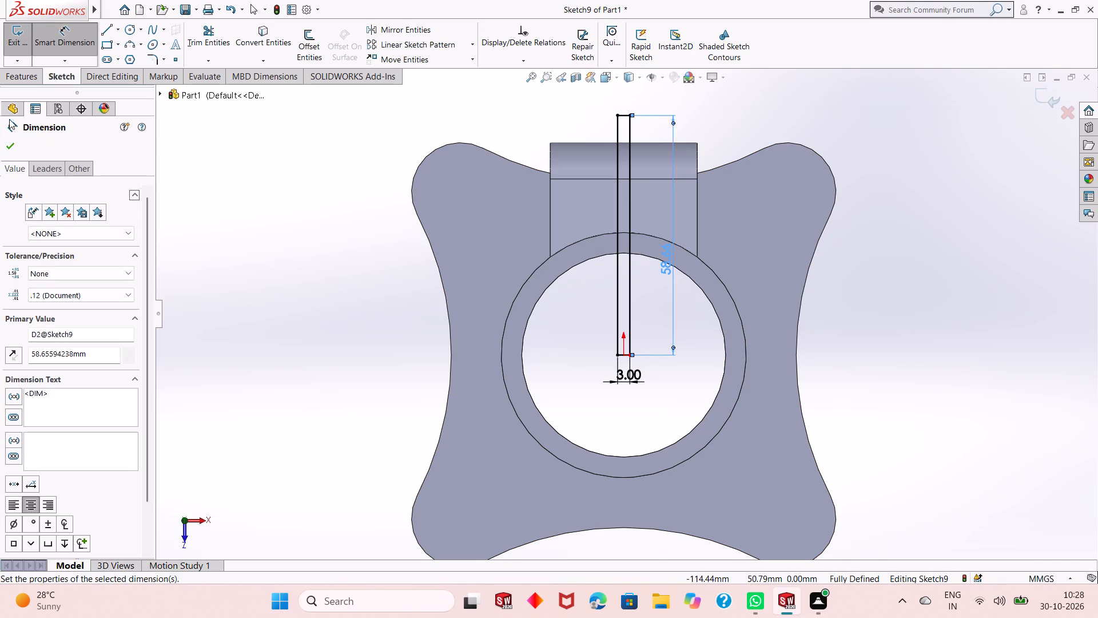
pyautogui.click(6, 140)
# Cut-extrude the 3 mm wide rectangle to a blind depth of 60 mm through the lug and boss wall.
pyautogui.click(16, 75)
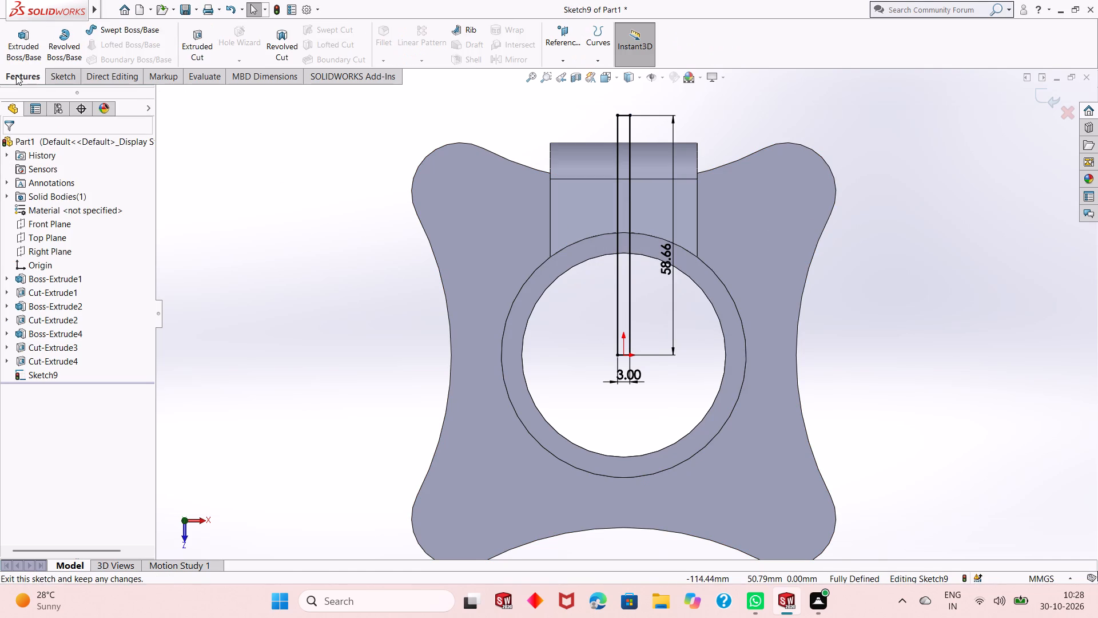
pyautogui.click(206, 63)
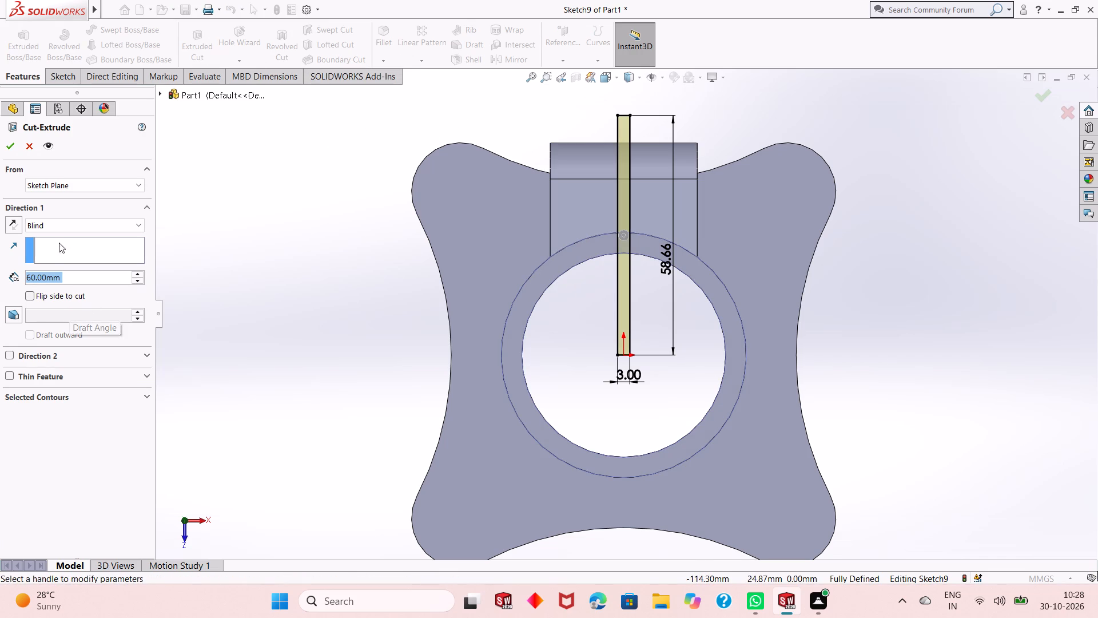
pyautogui.click(10, 144)
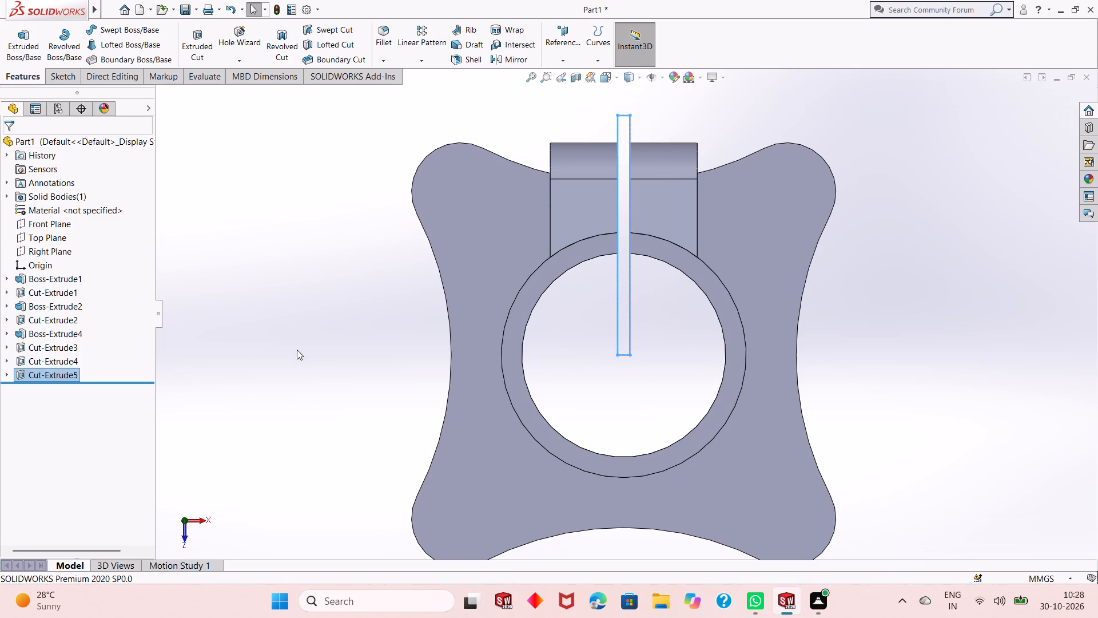
pyautogui.click(297, 350)
# Examine the slot through the lug, boss wall and plate from above, below and the sides.
pyautogui.moveTo(656, 515); pyautogui.dragTo(652, 377, button='middle')
pyautogui.scroll(2, 657, 432)
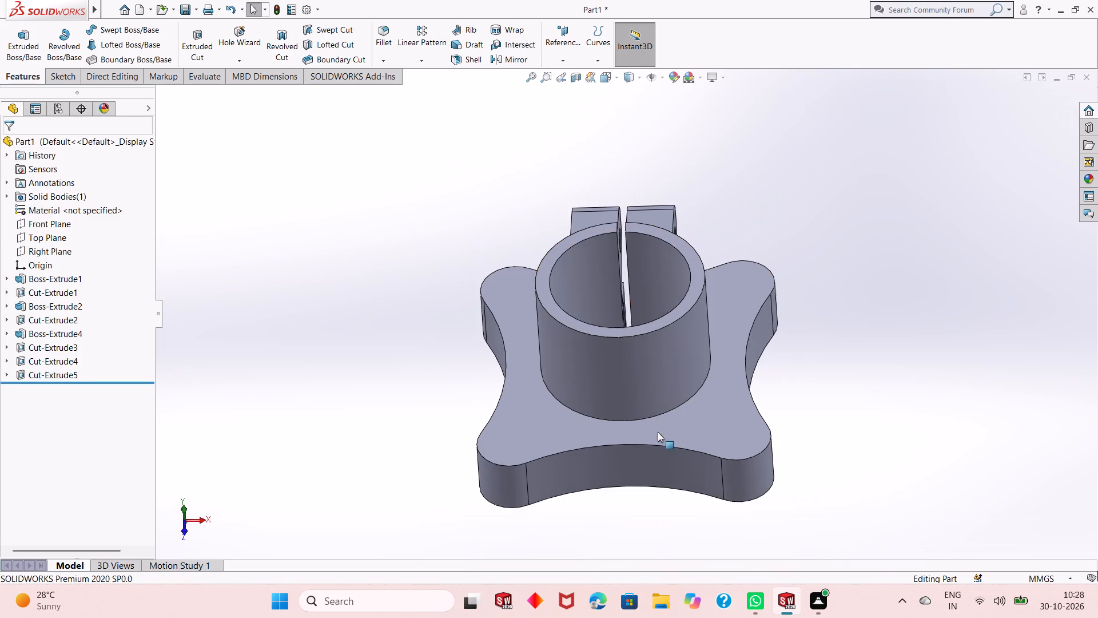
pyautogui.moveTo(684, 466); pyautogui.dragTo(388, 384, button='middle')
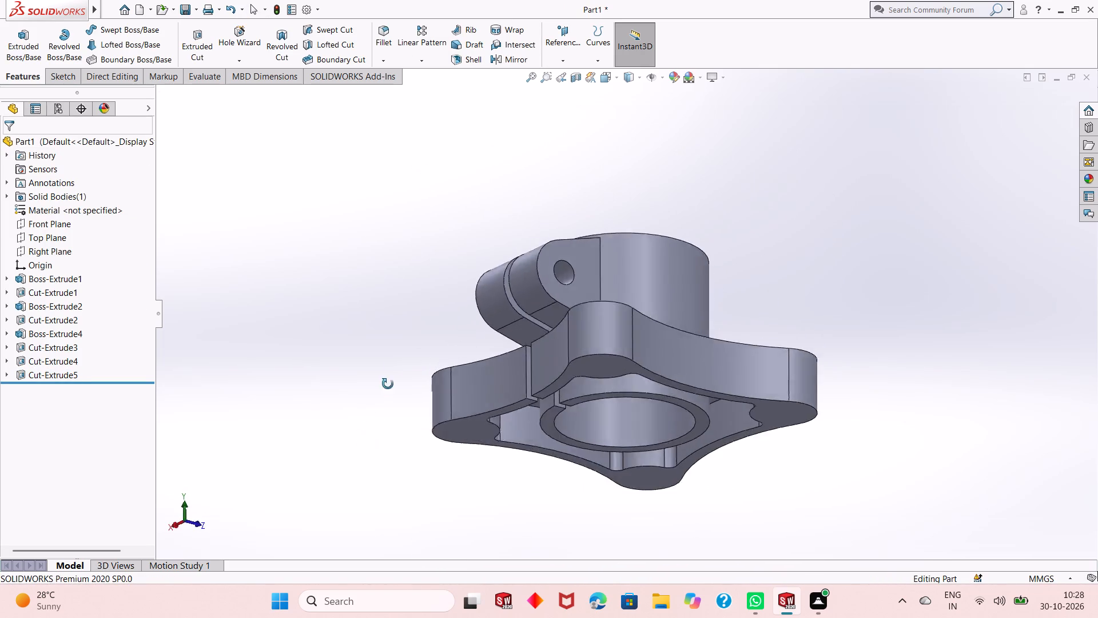
pyautogui.moveTo(388, 384); pyautogui.dragTo(400, 469, button='middle')
pyautogui.scroll(1, 590, 470)
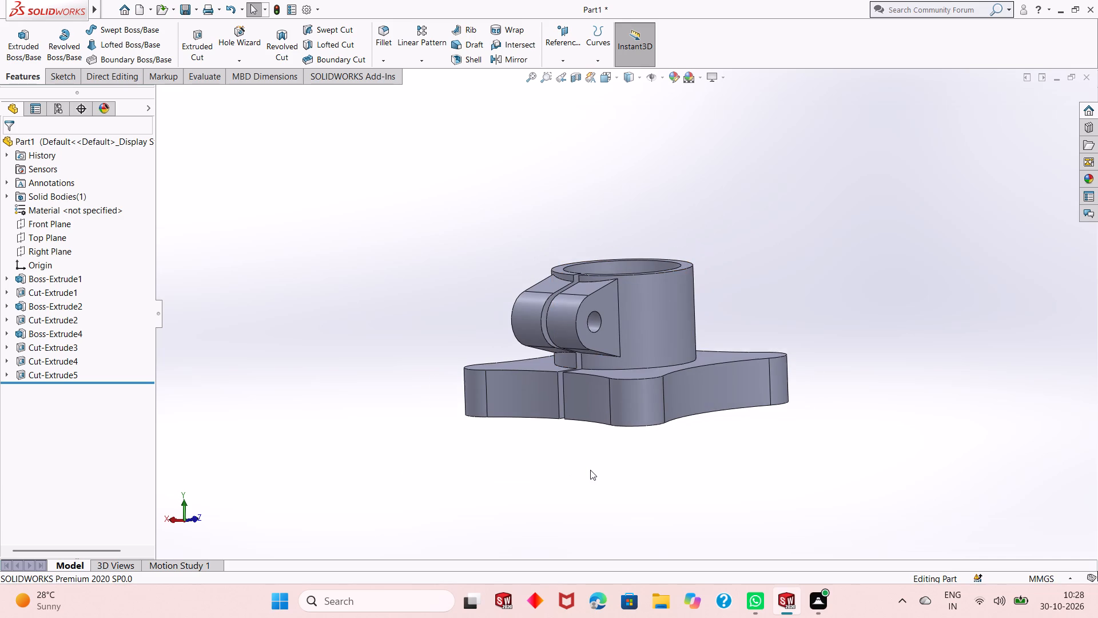
pyautogui.moveTo(598, 454); pyautogui.dragTo(558, 490, button='middle')
pyautogui.scroll(1, 558, 490)
pyautogui.scroll(-2, 589, 336)
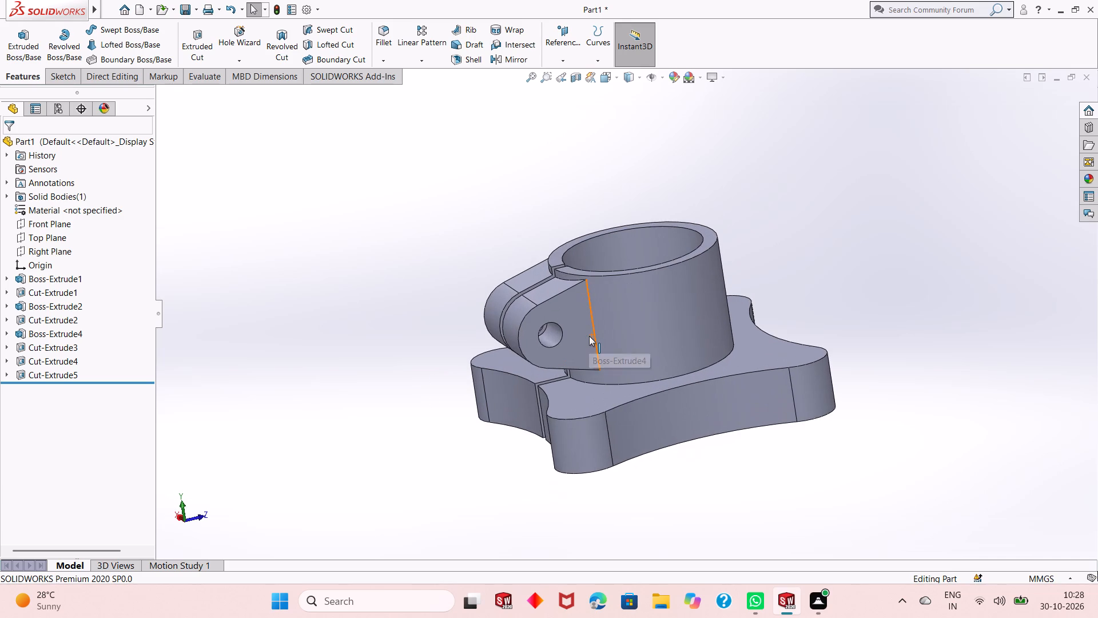
pyautogui.scroll(-1, 589, 336)
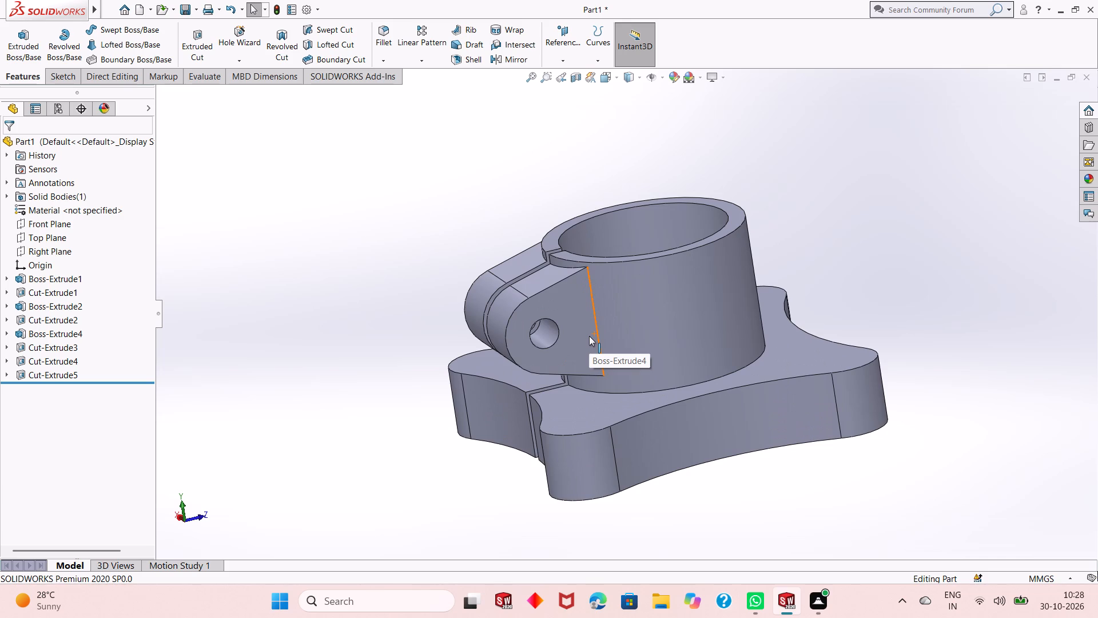
pyautogui.scroll(2, 633, 467)
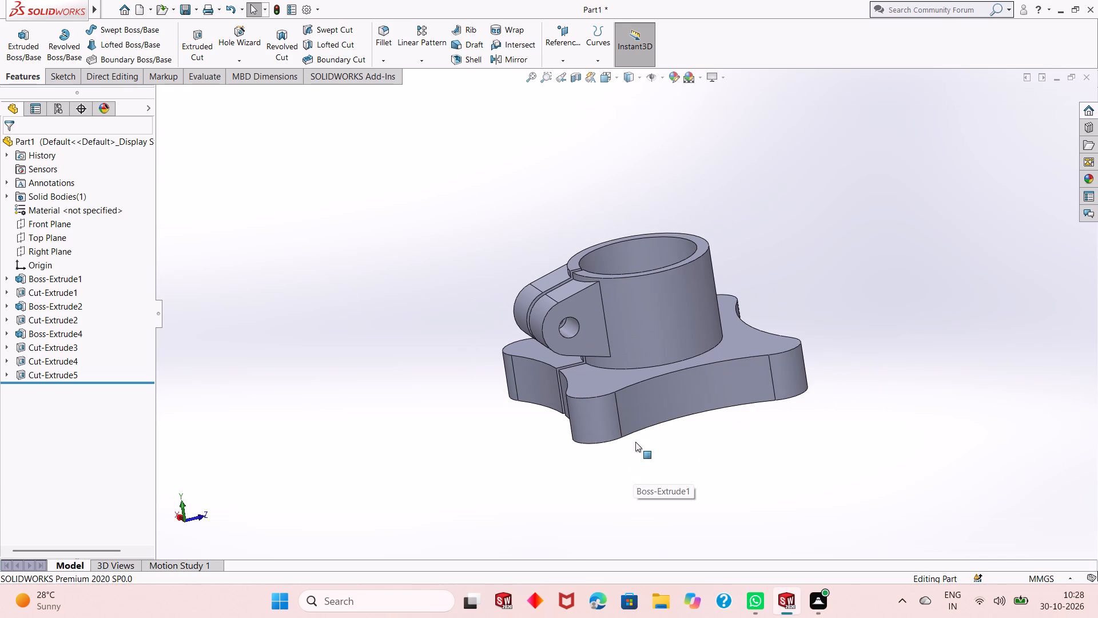
pyautogui.scroll(-3, 620, 330)
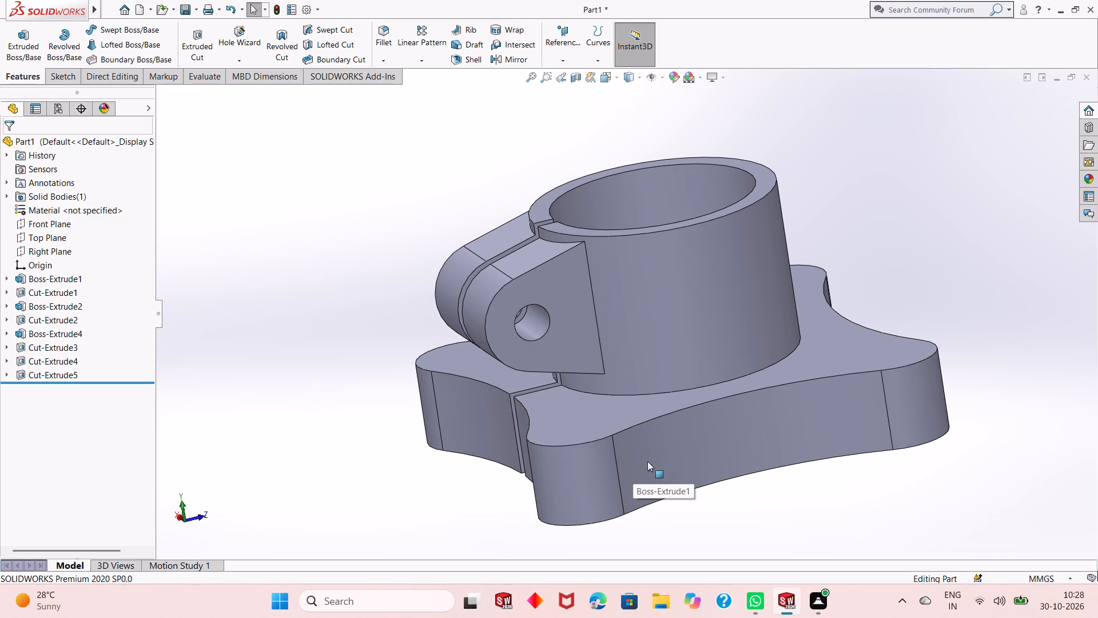
pyautogui.moveTo(480, 343); pyautogui.dragTo(738, 266, button='middle')
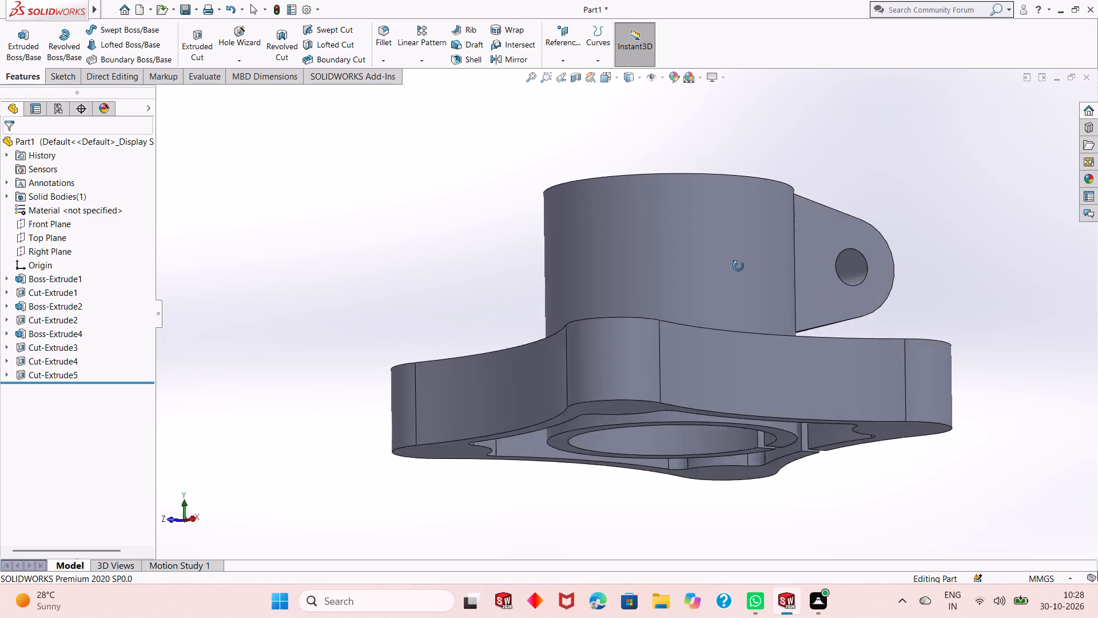
pyautogui.moveTo(738, 266); pyautogui.dragTo(710, 359, button='middle')
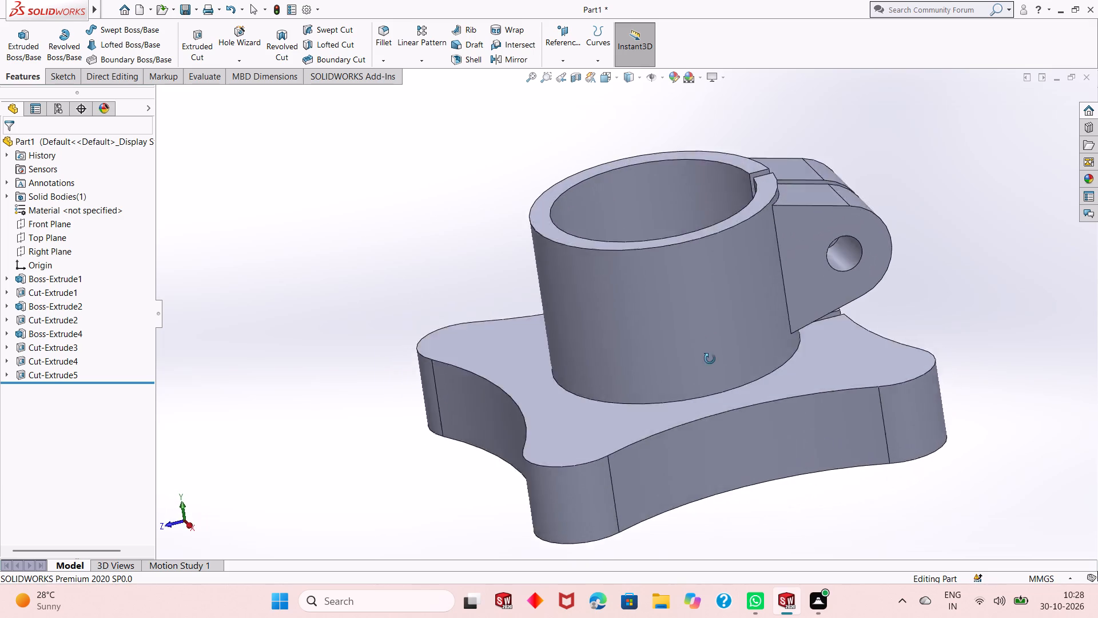
pyautogui.moveTo(710, 359); pyautogui.dragTo(679, 477, button='middle')
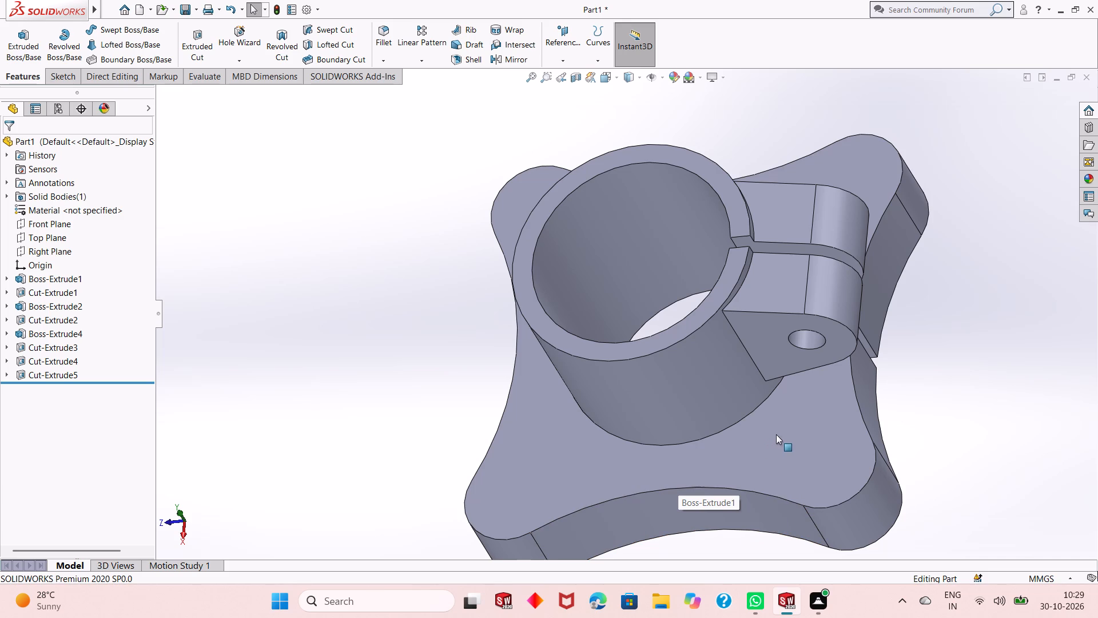
# Start a sketch on the top face of the four-lobed plate.
pyautogui.scroll(1, 814, 472)
pyautogui.click(814, 455)
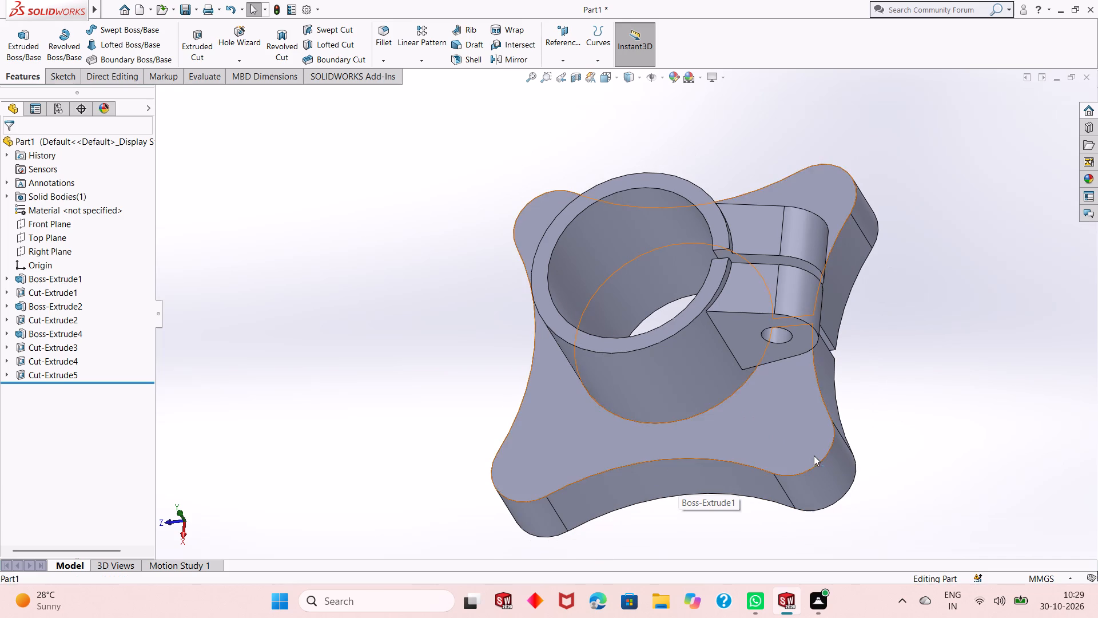
pyautogui.click(865, 423)
pyautogui.click(909, 357)
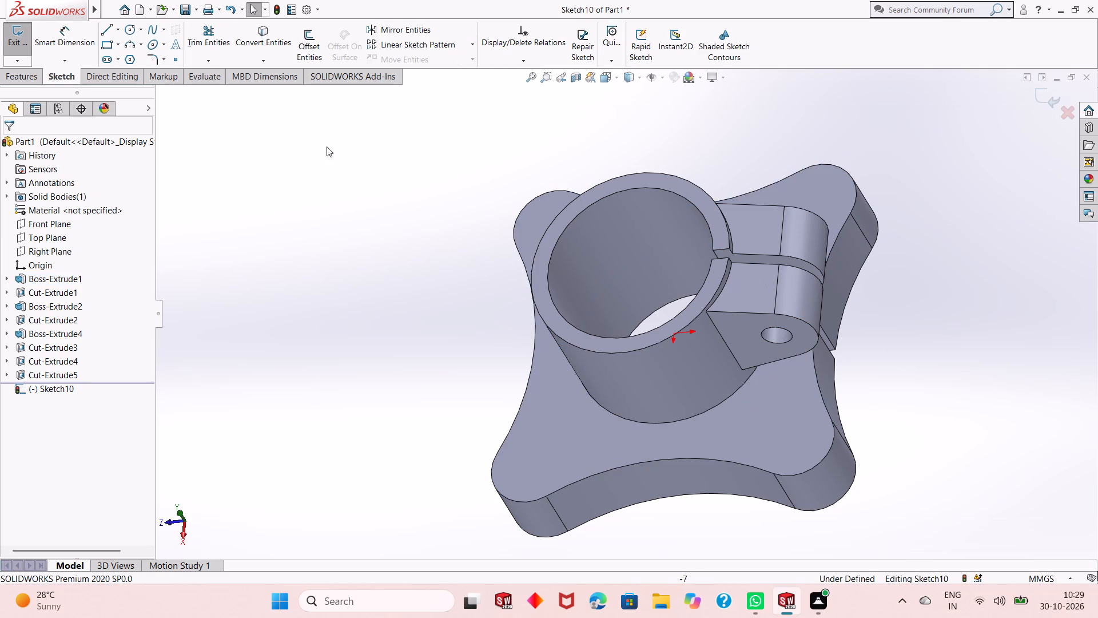
# Sketch four circles, about 5 to 7 mm in radius, centred on the rounded ends of the plate's four lobes.
pyautogui.click(128, 26)
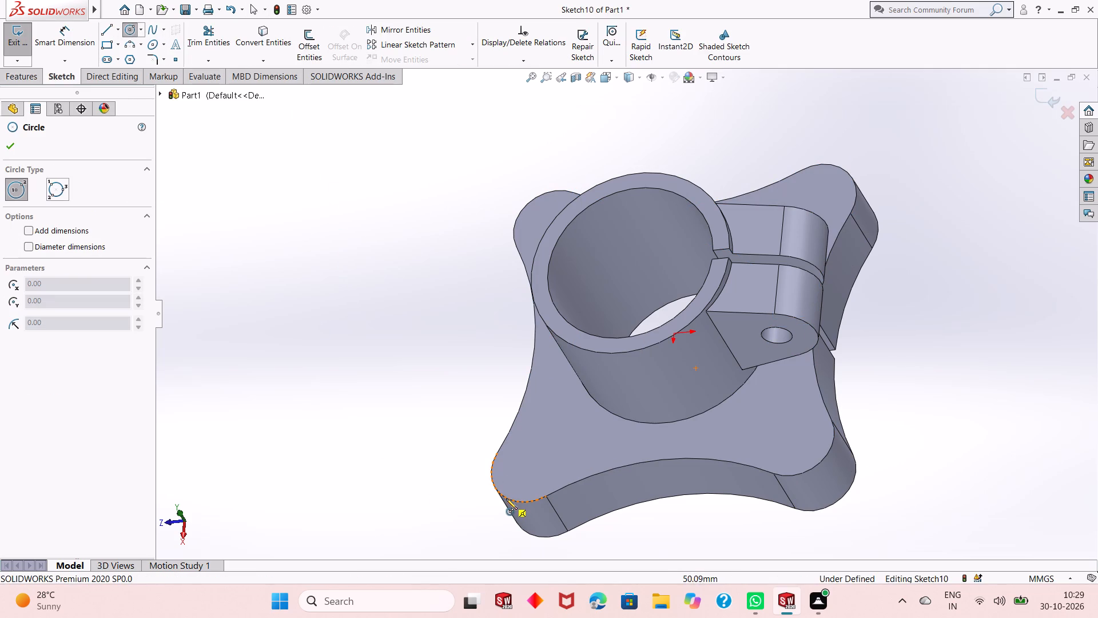
pyautogui.click(533, 467)
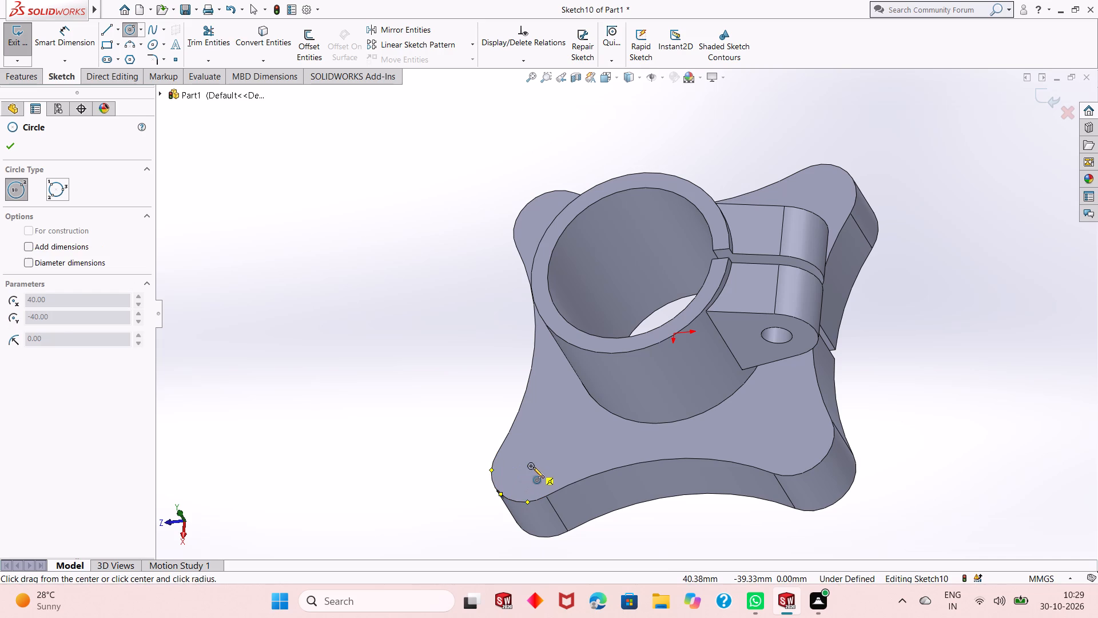
pyautogui.click(543, 451)
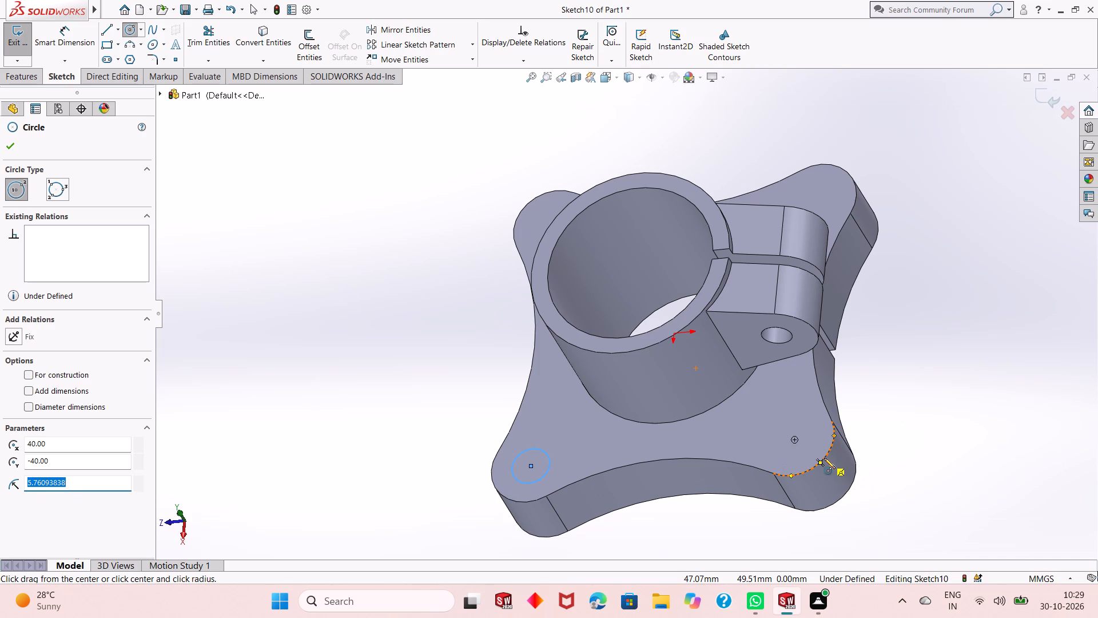
pyautogui.click(793, 439)
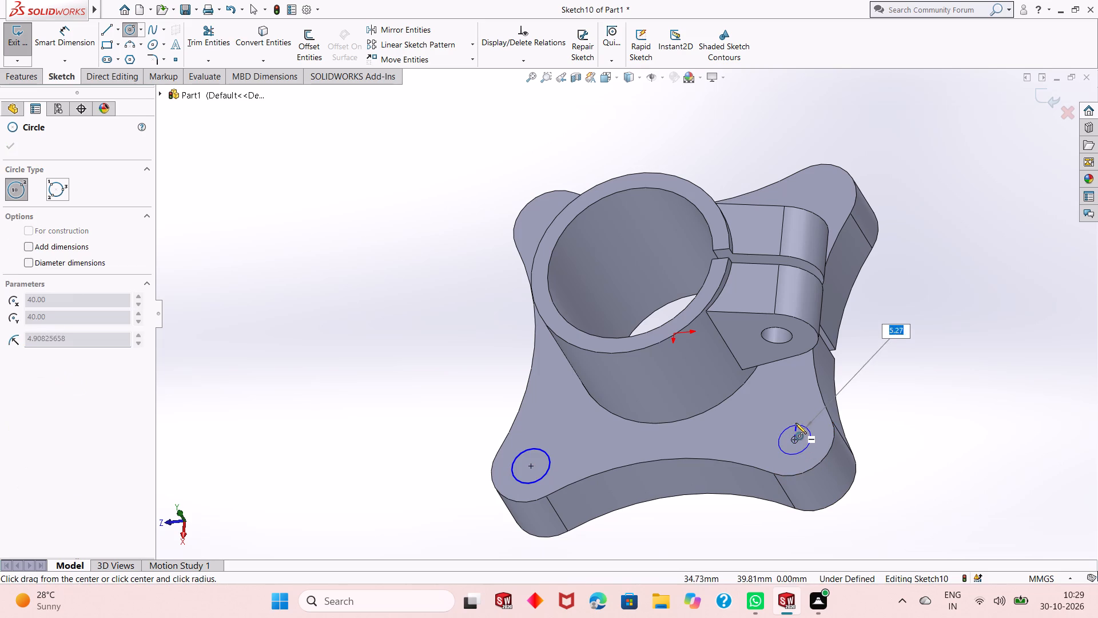
pyautogui.click(795, 423)
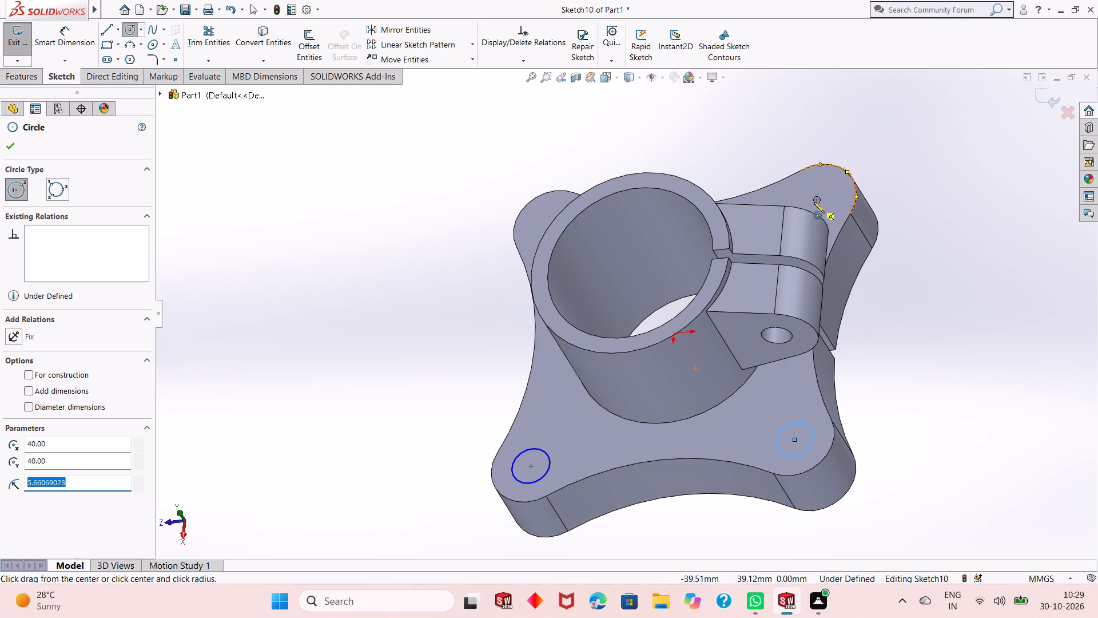
pyautogui.click(817, 199)
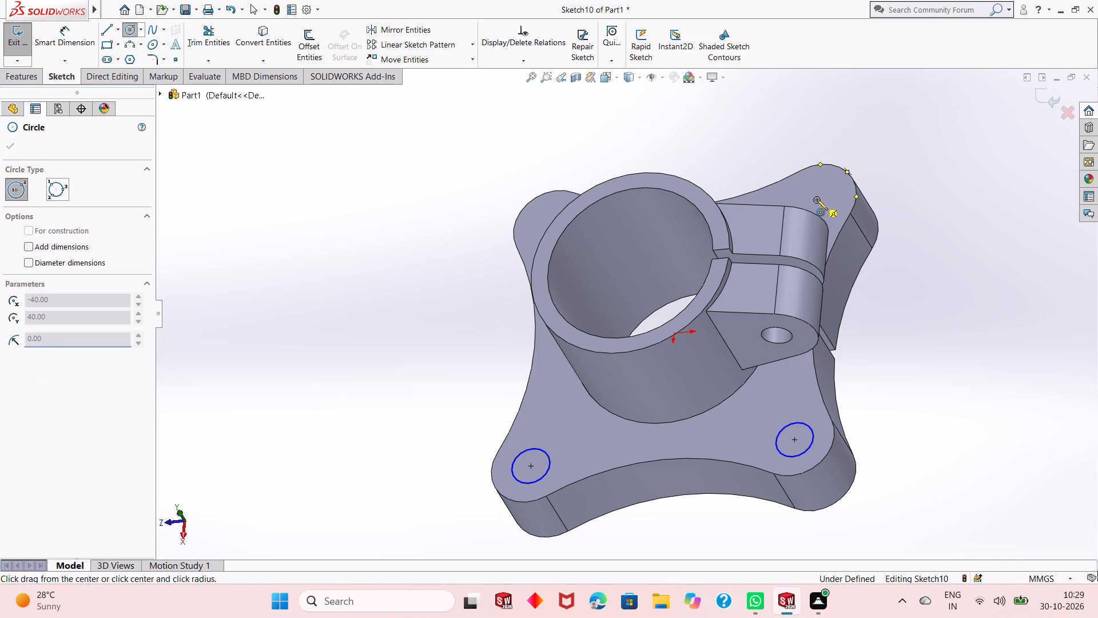
pyautogui.click(828, 187)
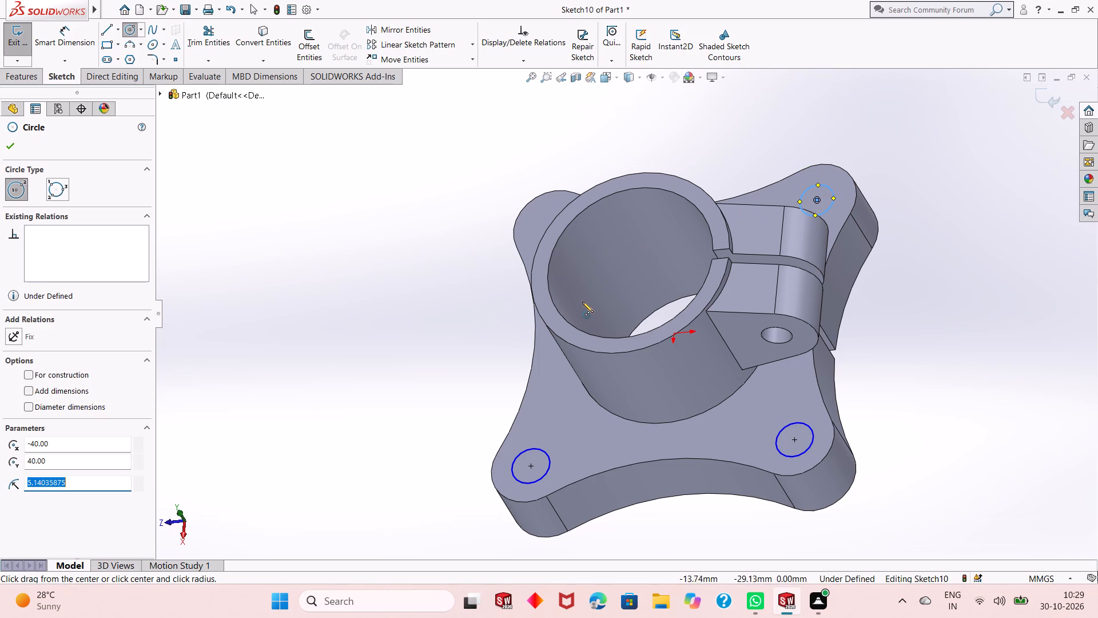
pyautogui.moveTo(583, 302); pyautogui.dragTo(653, 276, button='middle')
pyautogui.scroll(-4, 596, 252)
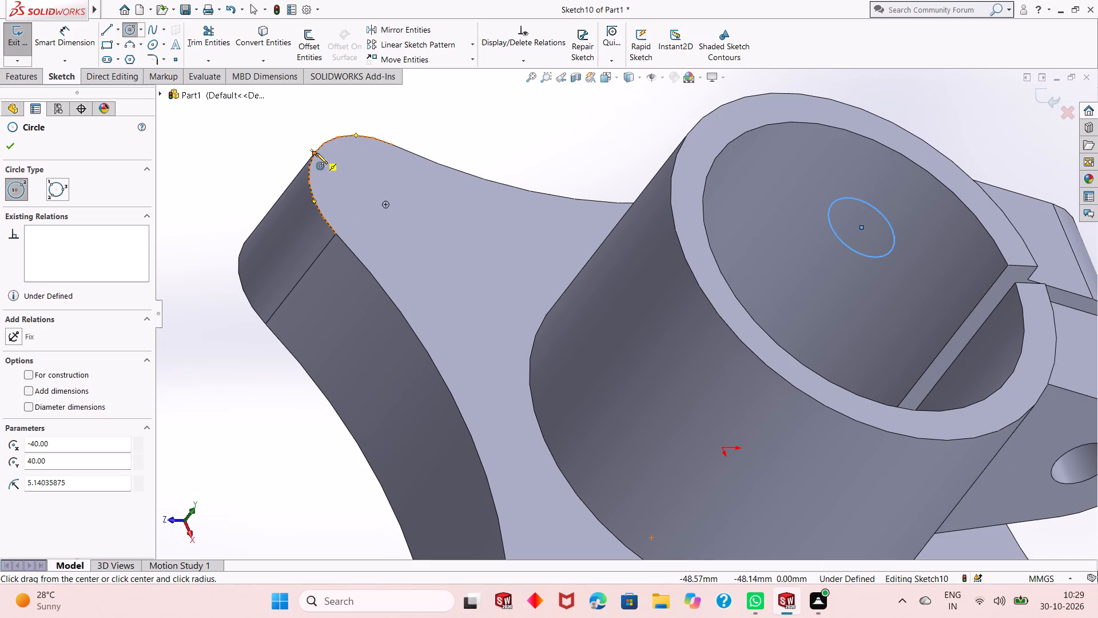
pyautogui.click(387, 204)
pyautogui.click(415, 186)
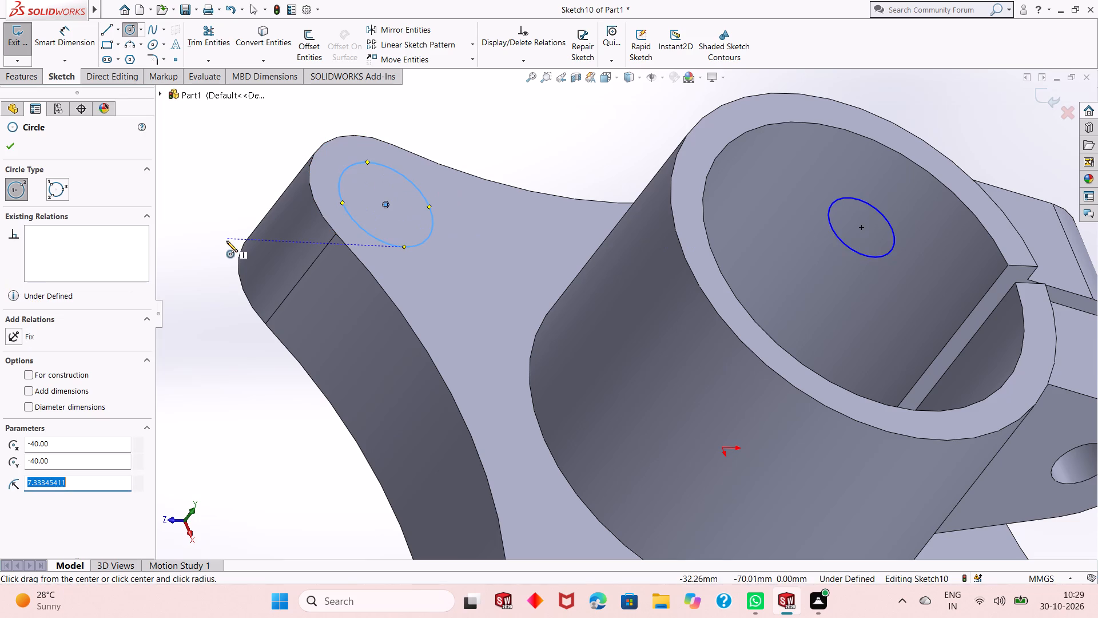
pyautogui.rightClick(226, 241)
pyautogui.click(234, 245)
# Dimension the circle on the lobe farthest from the slotted lug to a diameter of 14 mm.
pyautogui.scroll(3, 400, 346)
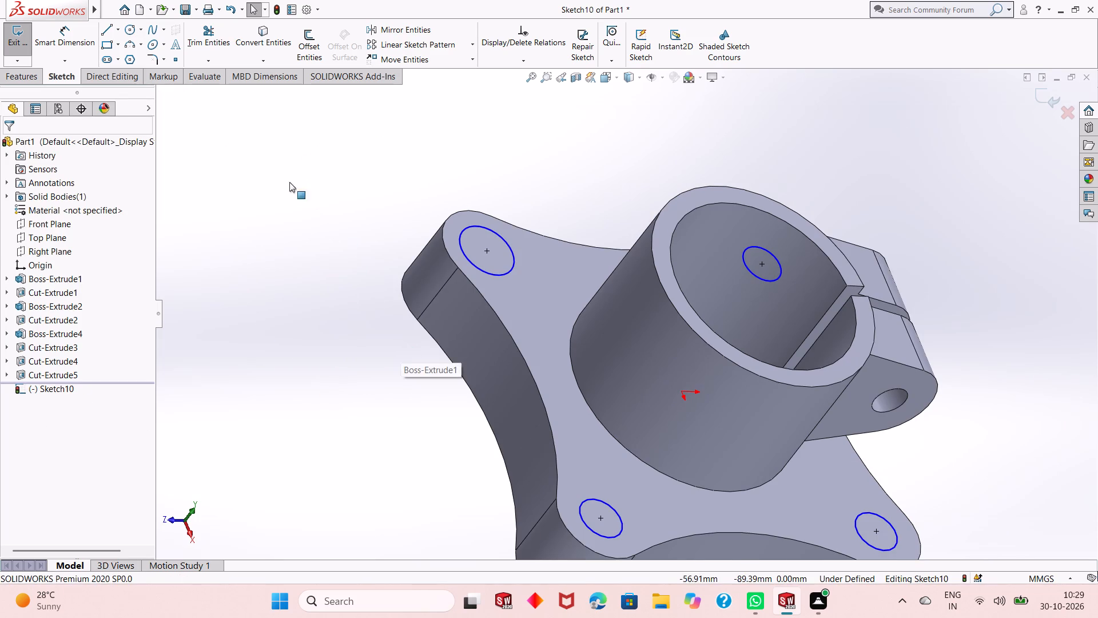
pyautogui.click(70, 38)
pyautogui.click(504, 274)
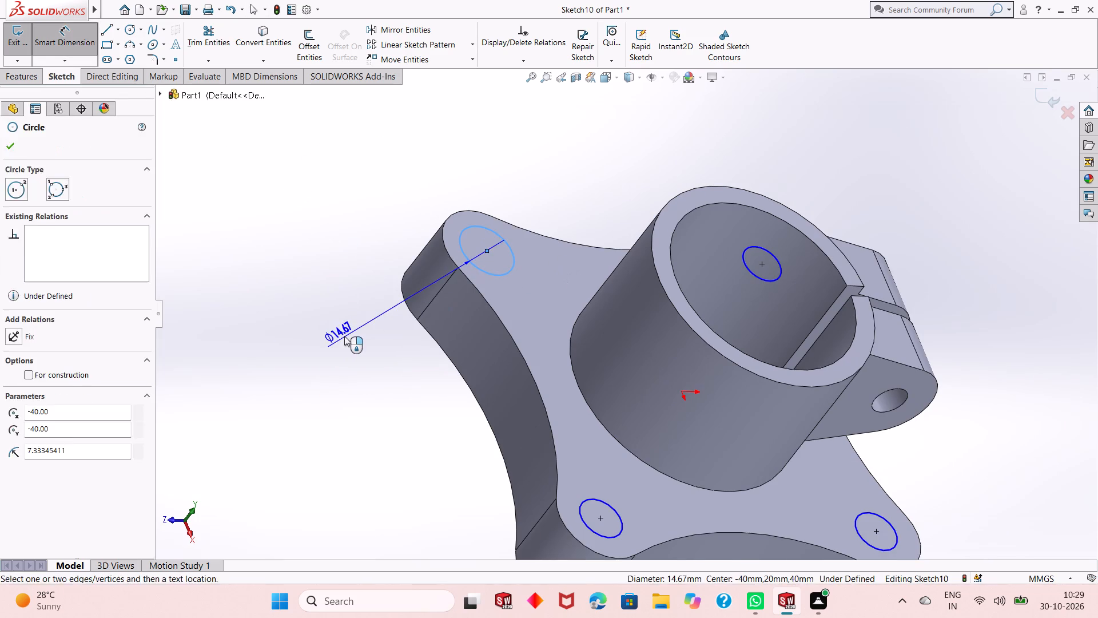
pyautogui.click(344, 336)
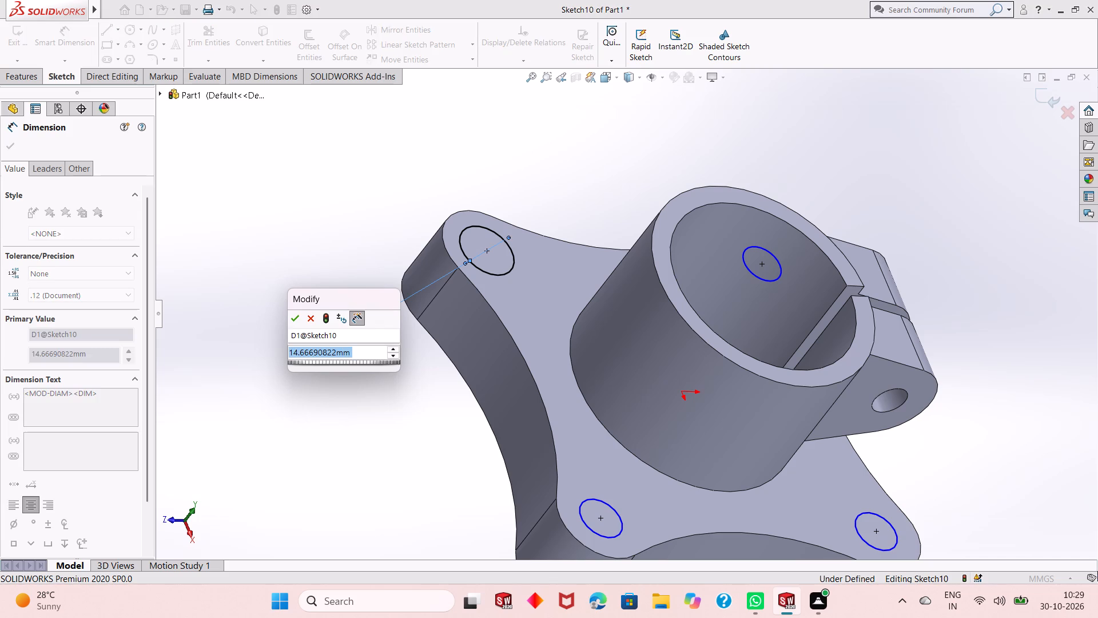
pyautogui.write('14')
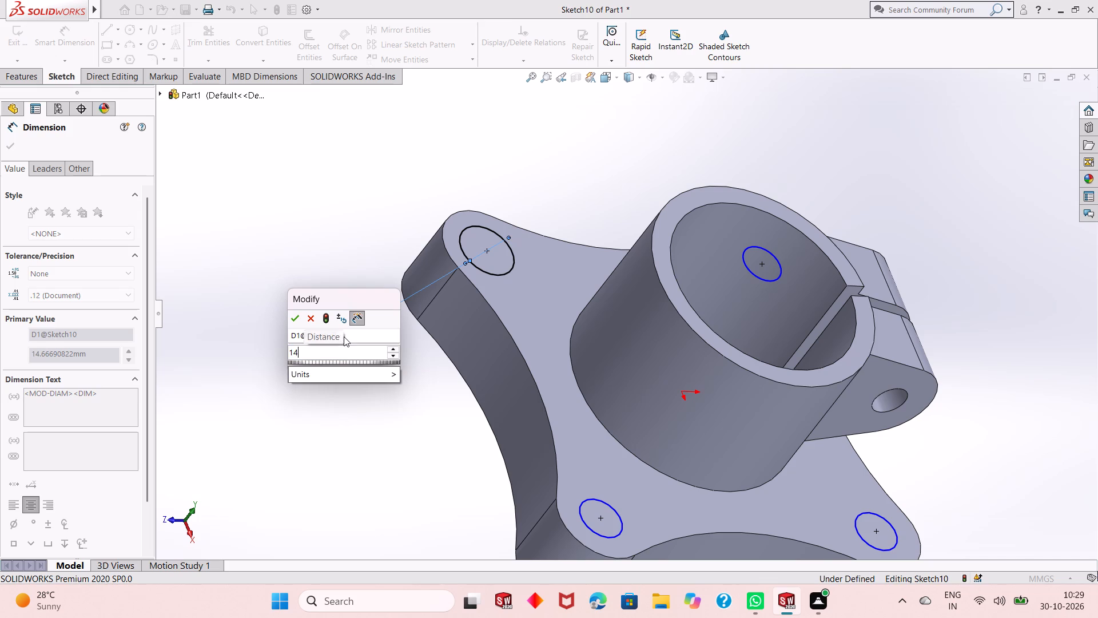
pyautogui.press('Return')
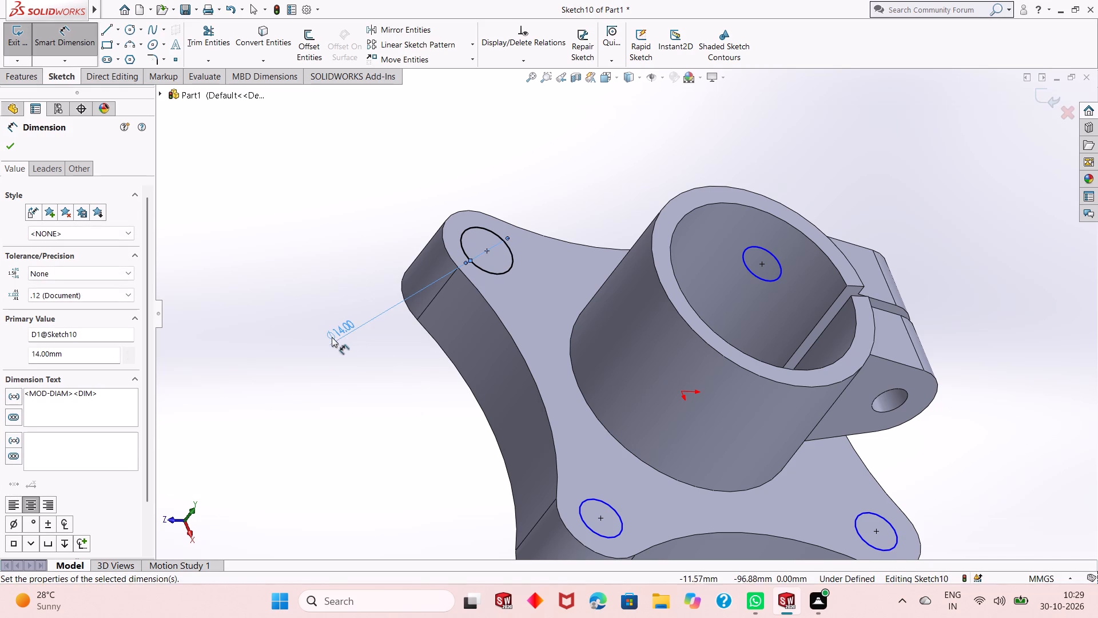
pyautogui.rightClick(377, 234)
pyautogui.click(395, 276)
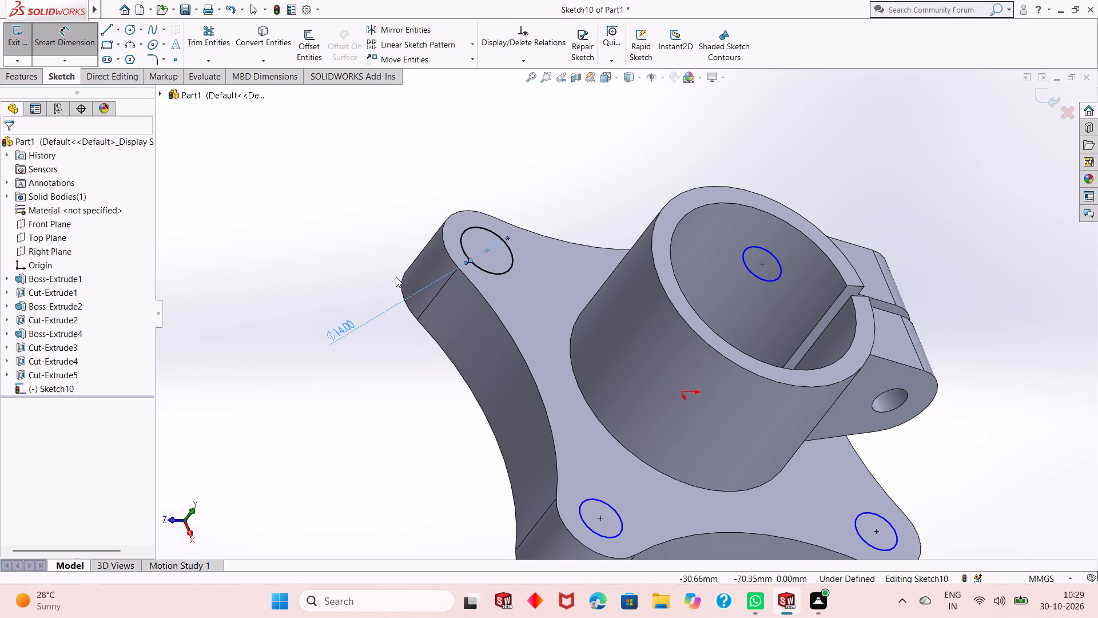
# Make the four lobe circles equal in size with an Equal relation.
pyautogui.click(490, 272)
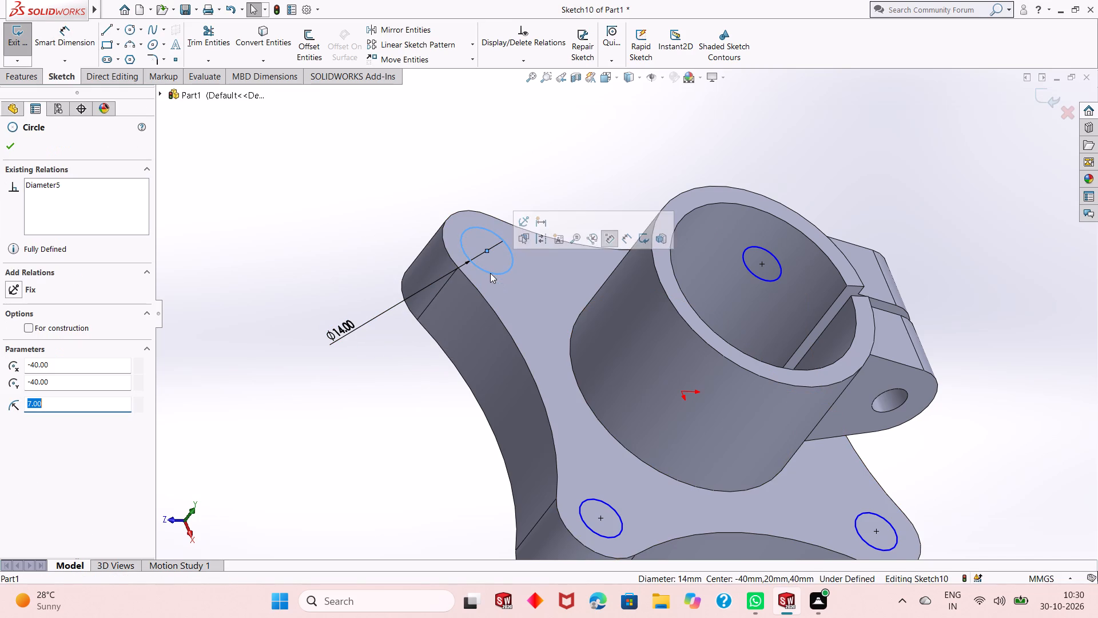
pyautogui.keyDown('ctrl'); pyautogui.click(582, 506); pyautogui.keyUp('ctrl')
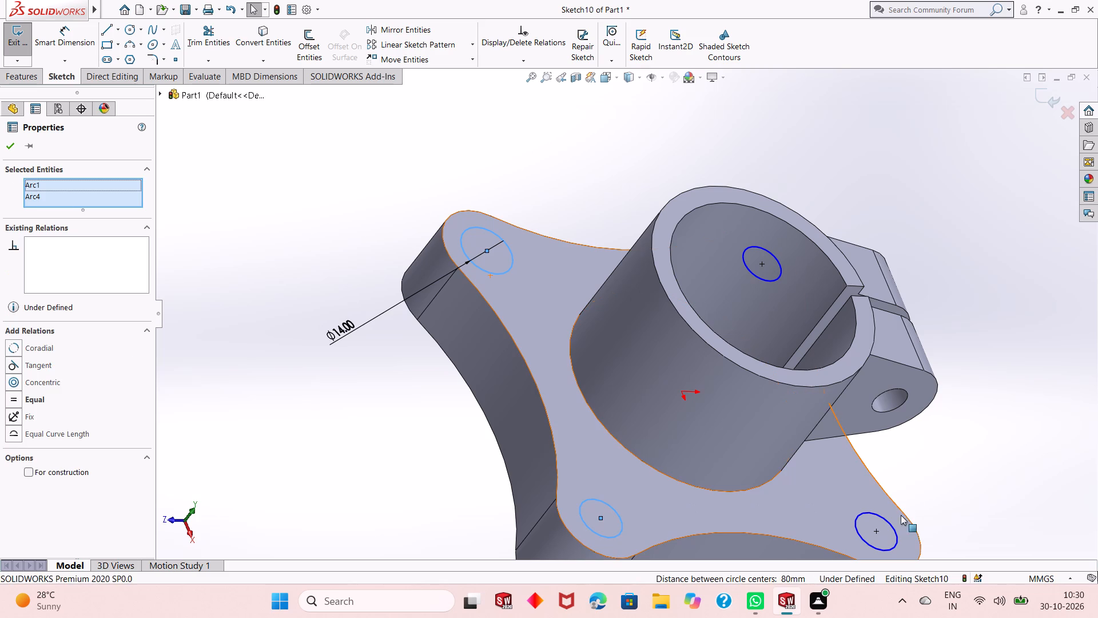
pyautogui.keyDown('ctrl'); pyautogui.click(887, 524); pyautogui.keyUp('ctrl')
pyautogui.keyDown('ctrl'); pyautogui.click(761, 278); pyautogui.keyUp('ctrl')
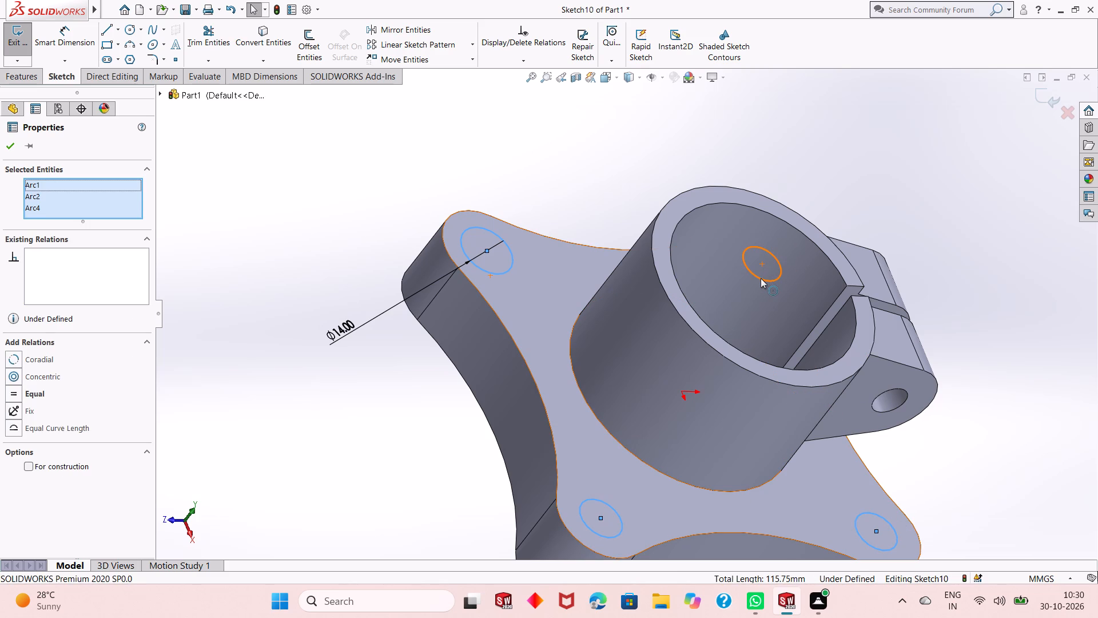
pyautogui.click(825, 232)
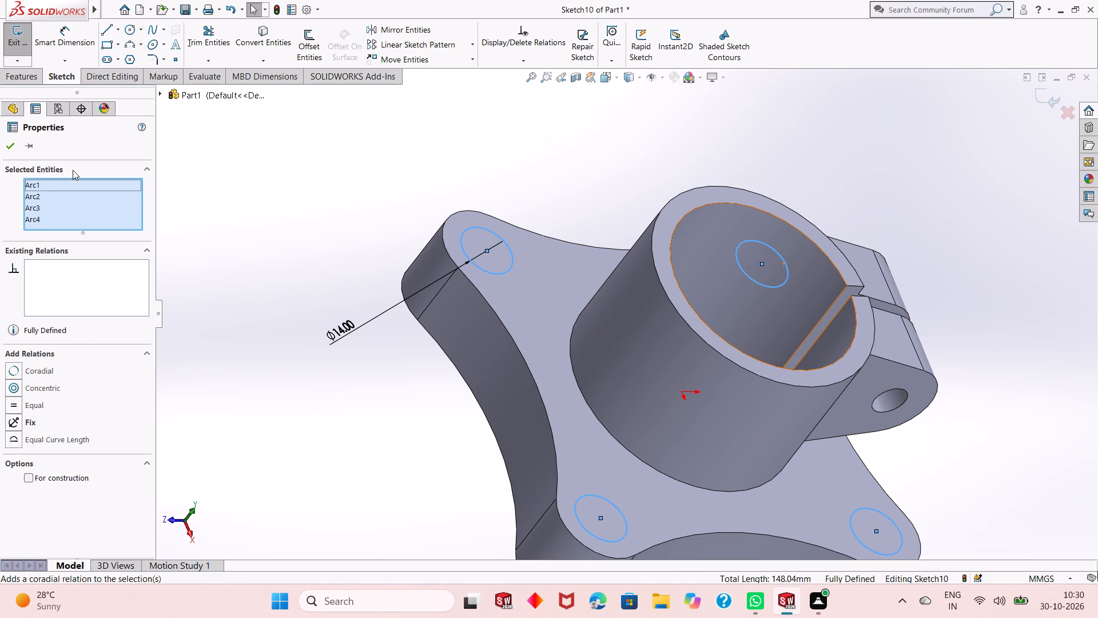
pyautogui.click(15, 148)
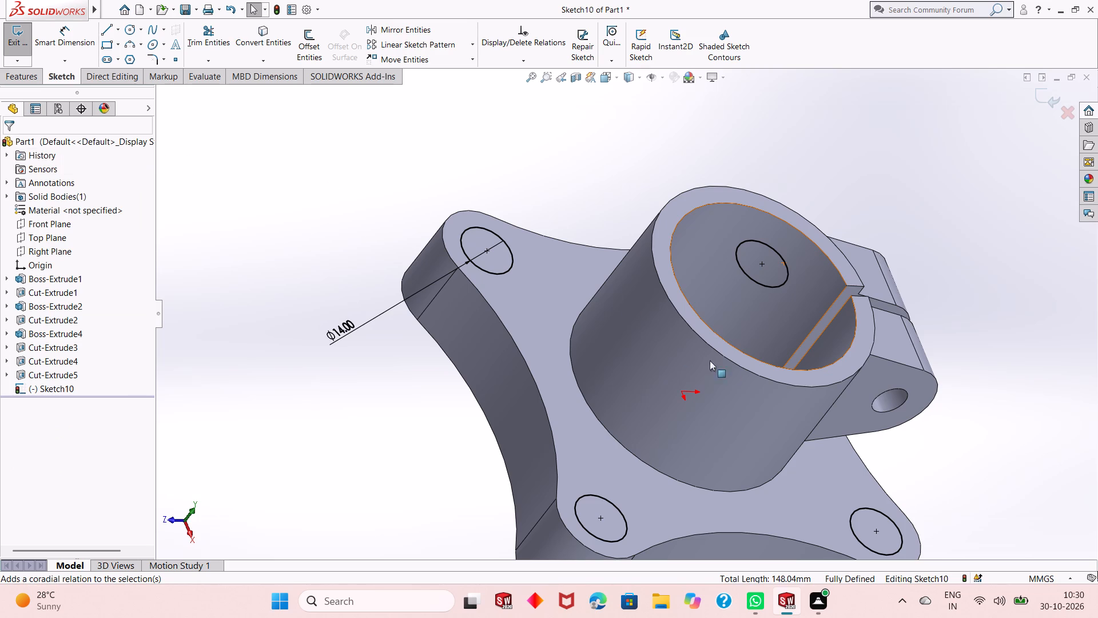
# Cut-extrude the four 14 mm circles to a blind depth of 60 mm down through the plate's lobes.
pyautogui.scroll(2, 796, 409)
pyautogui.click(369, 282)
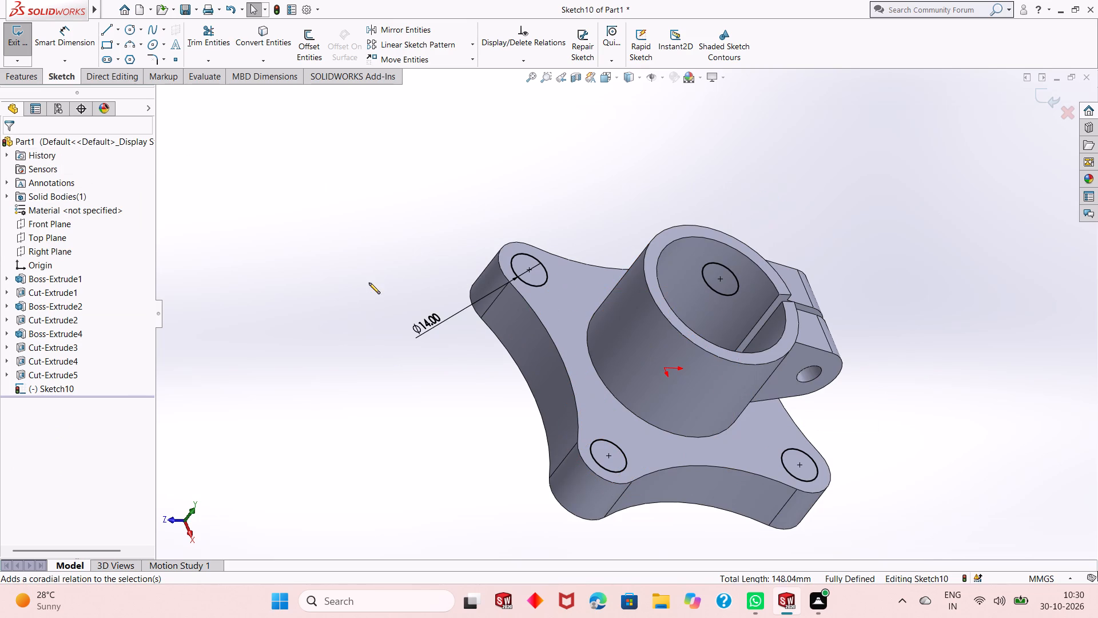
pyautogui.click(27, 82)
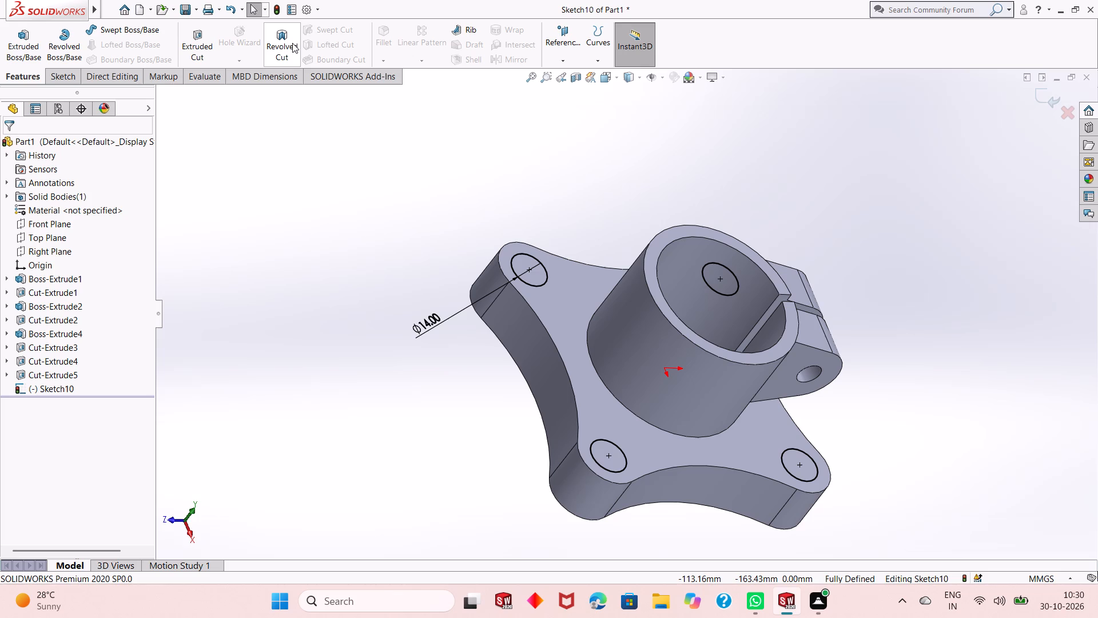
pyautogui.click(204, 53)
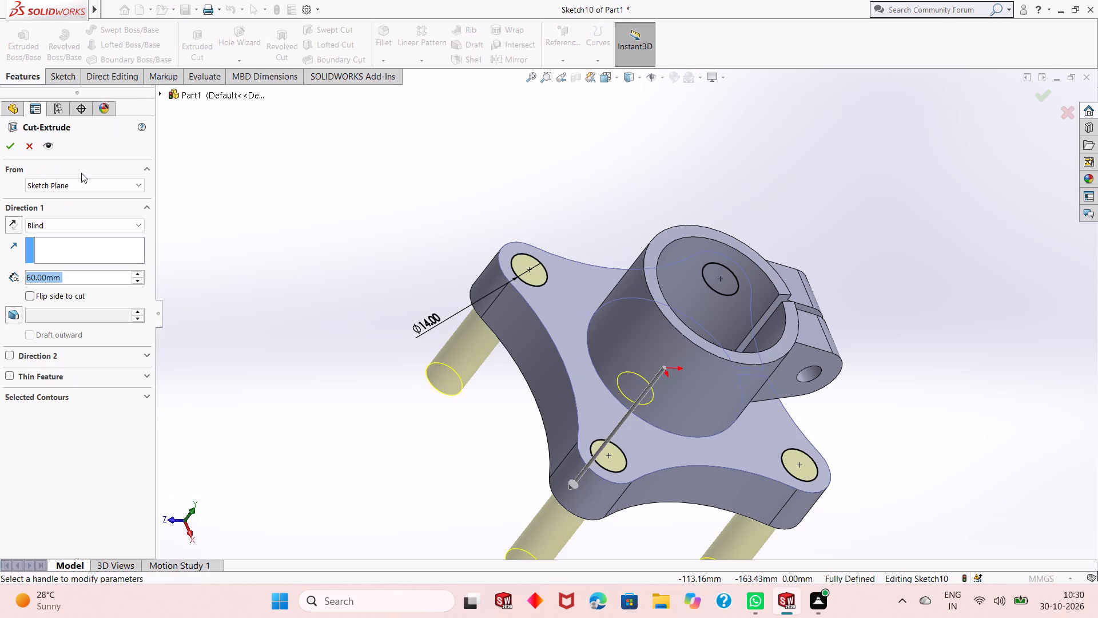
pyautogui.click(13, 142)
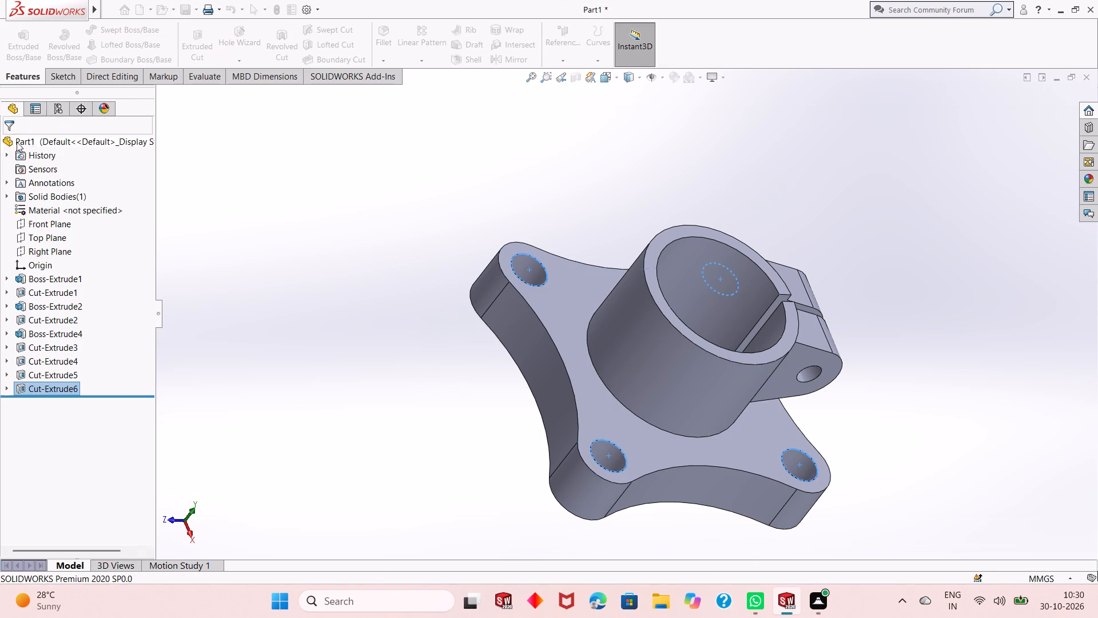
pyautogui.click(416, 310)
# Examine the four lobe holes and the whole part from below and from the side.
pyautogui.scroll(2, 558, 366)
pyautogui.moveTo(731, 455); pyautogui.dragTo(711, 260, button='middle')
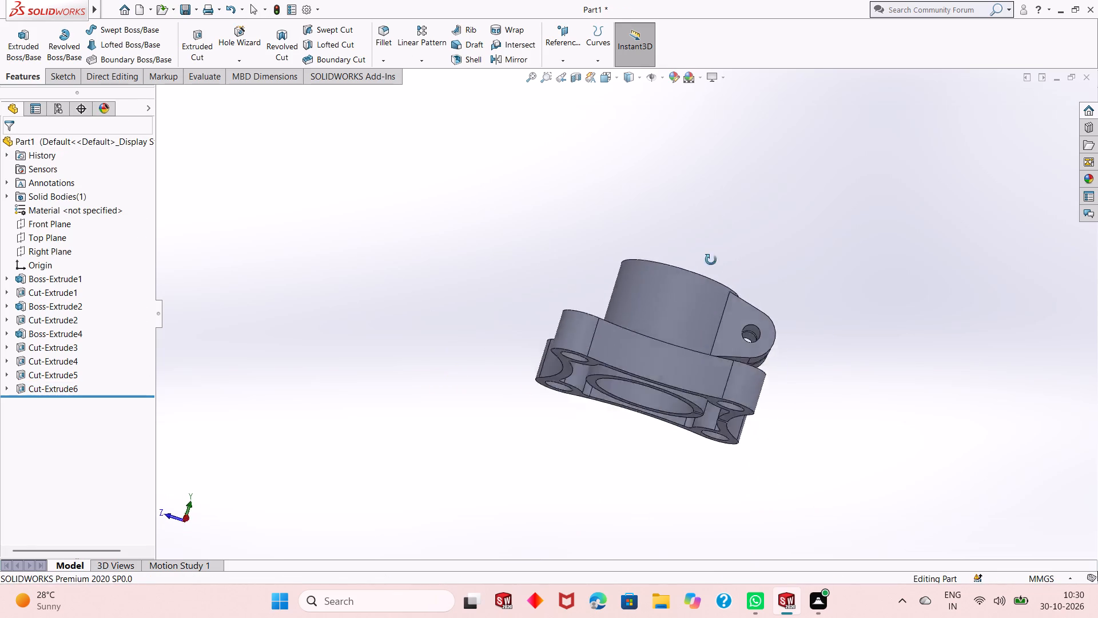
pyautogui.moveTo(711, 260); pyautogui.dragTo(699, 336, button='middle')
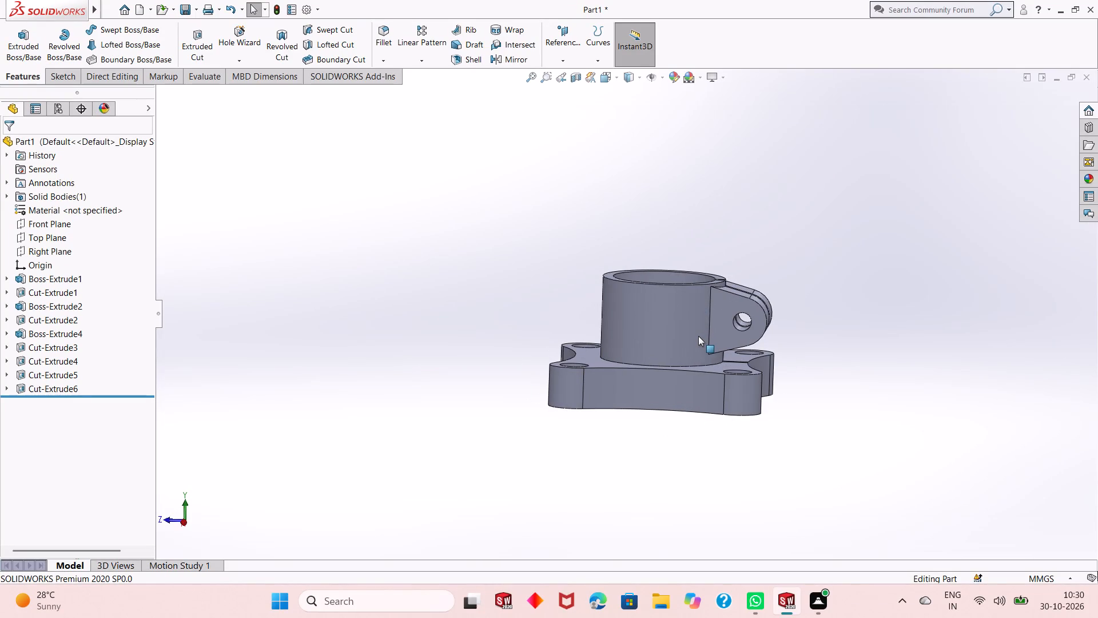
pyautogui.moveTo(698, 336); pyautogui.dragTo(693, 352, button='middle')
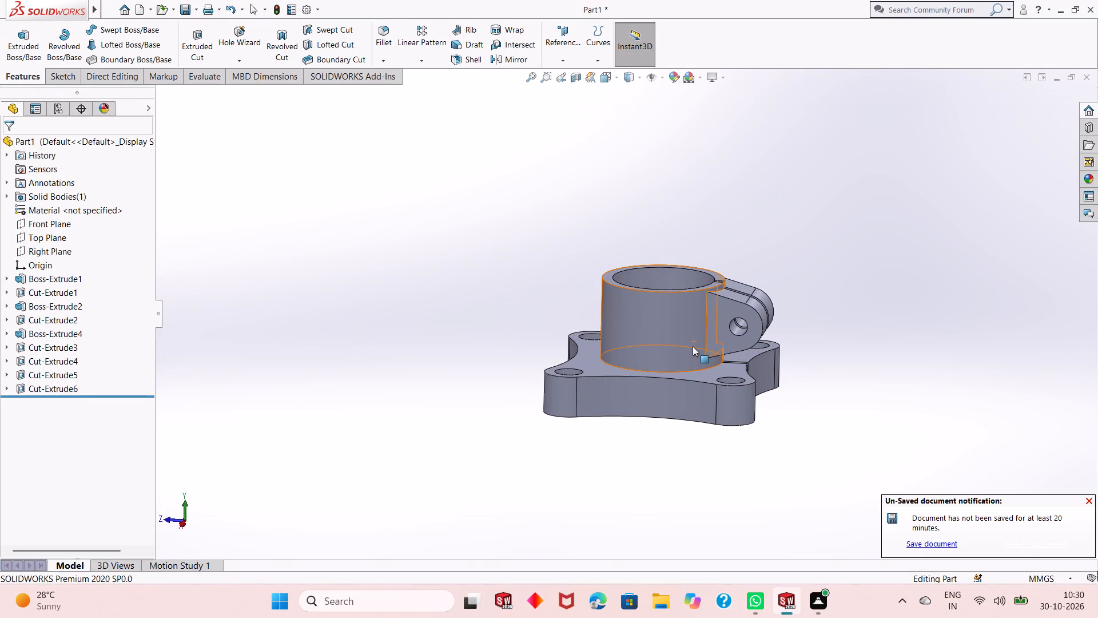
pyautogui.scroll(-2, 702, 303)
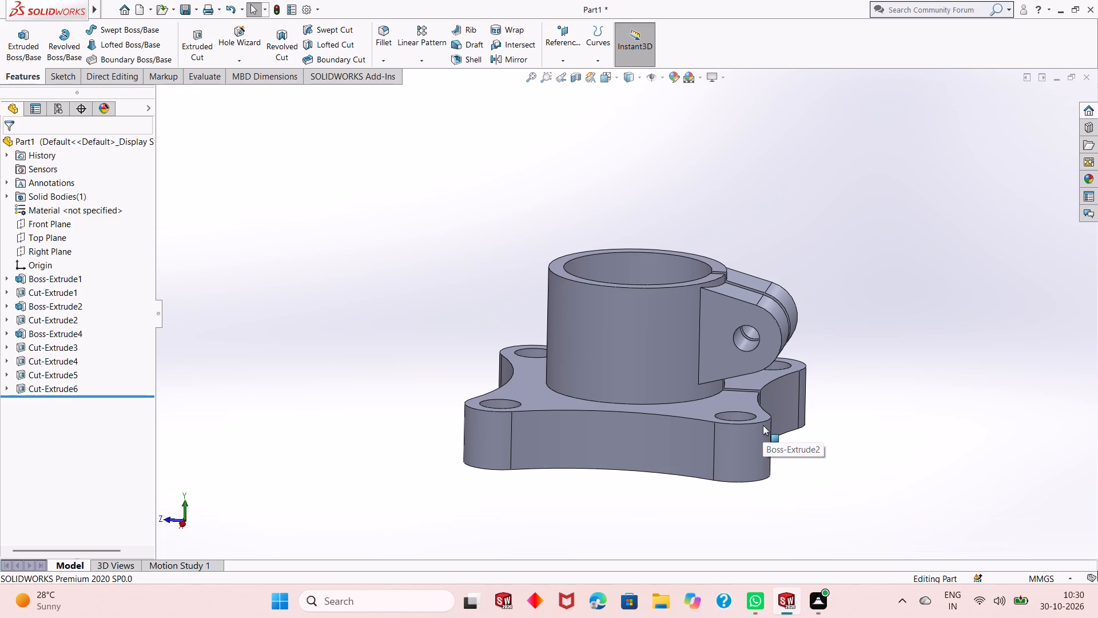
pyautogui.scroll(1, 762, 416)
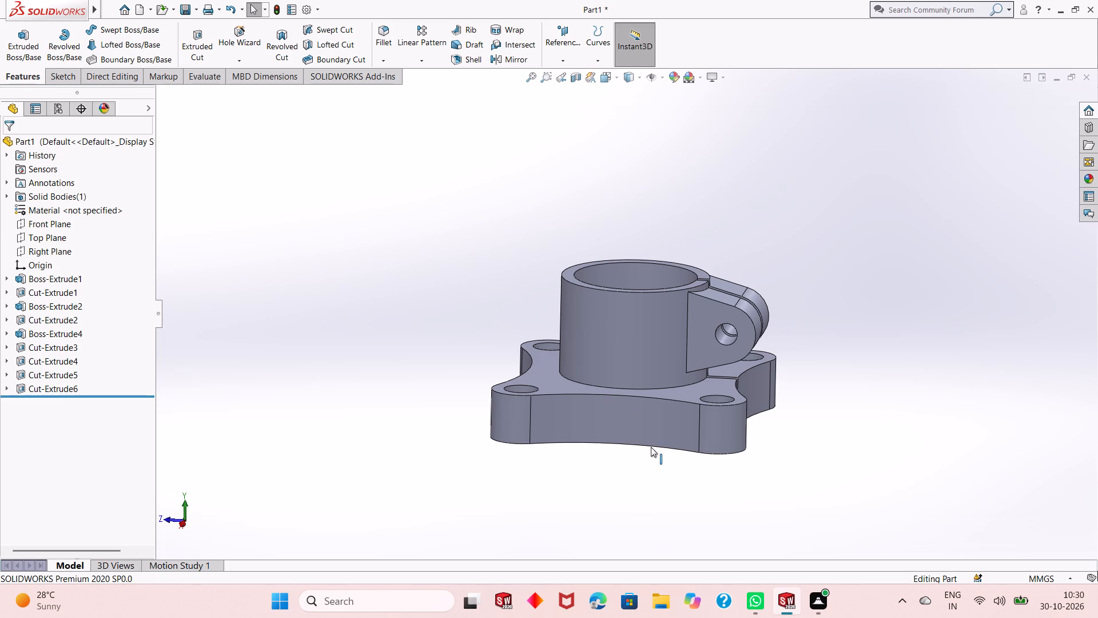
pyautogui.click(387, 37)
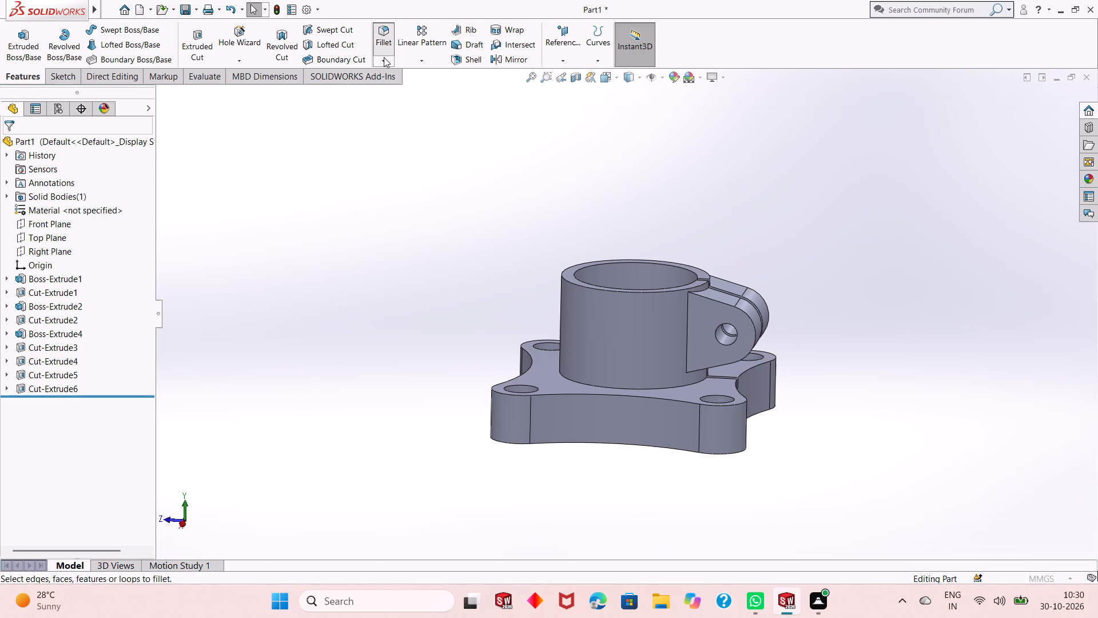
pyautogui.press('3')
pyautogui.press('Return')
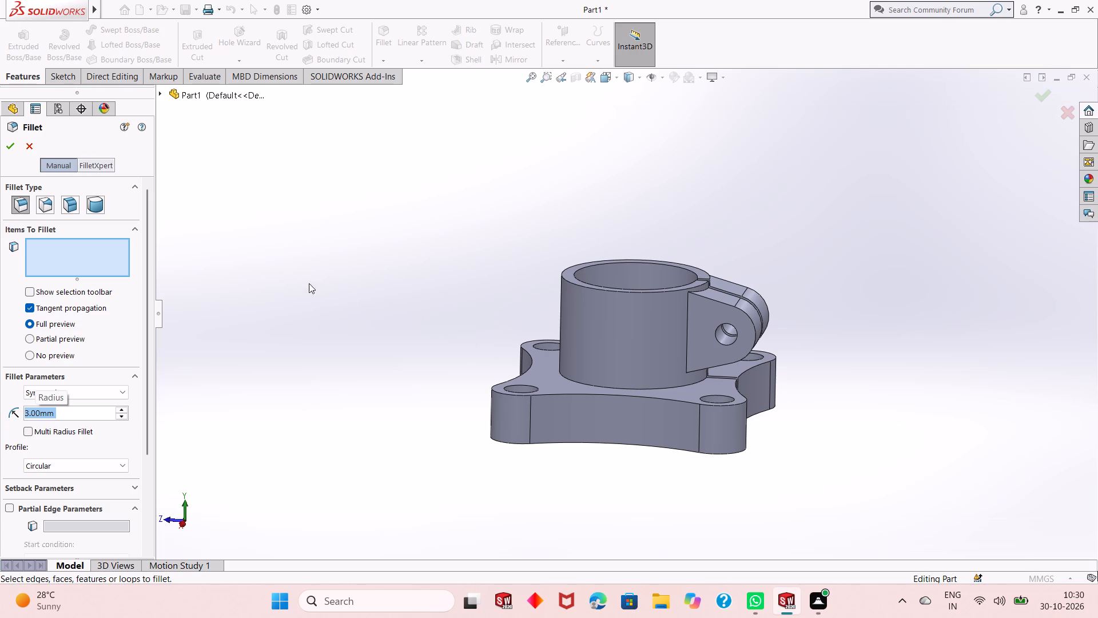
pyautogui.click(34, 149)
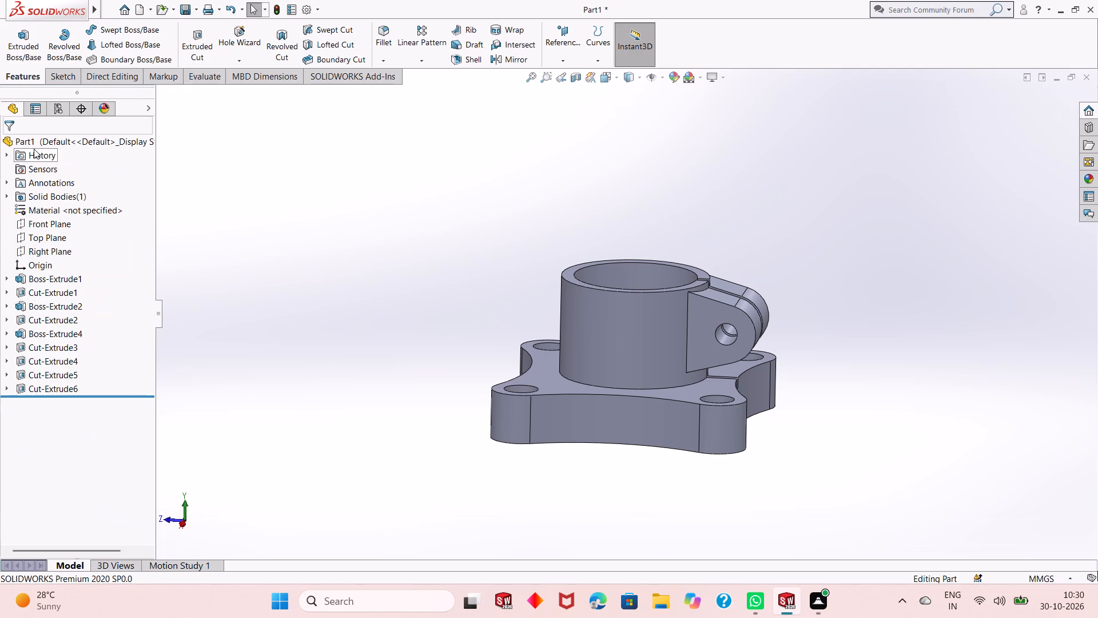
# Start a 3 mm Fillet on the plate's upper outer edge loop and the circular edge around the boss's base.
pyautogui.click(390, 42)
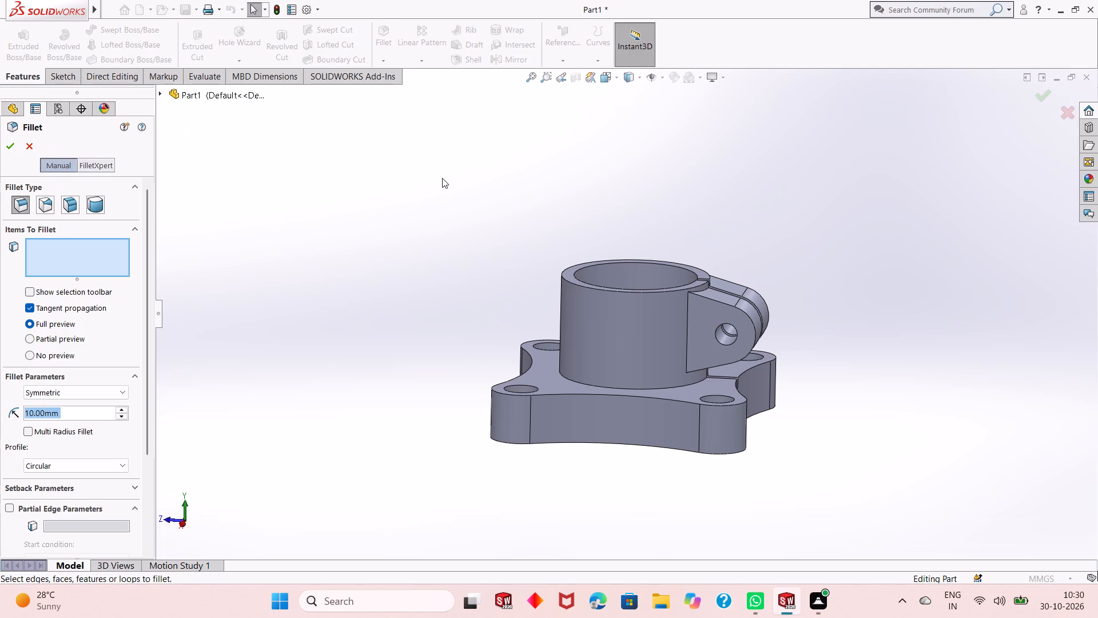
pyautogui.press('3')
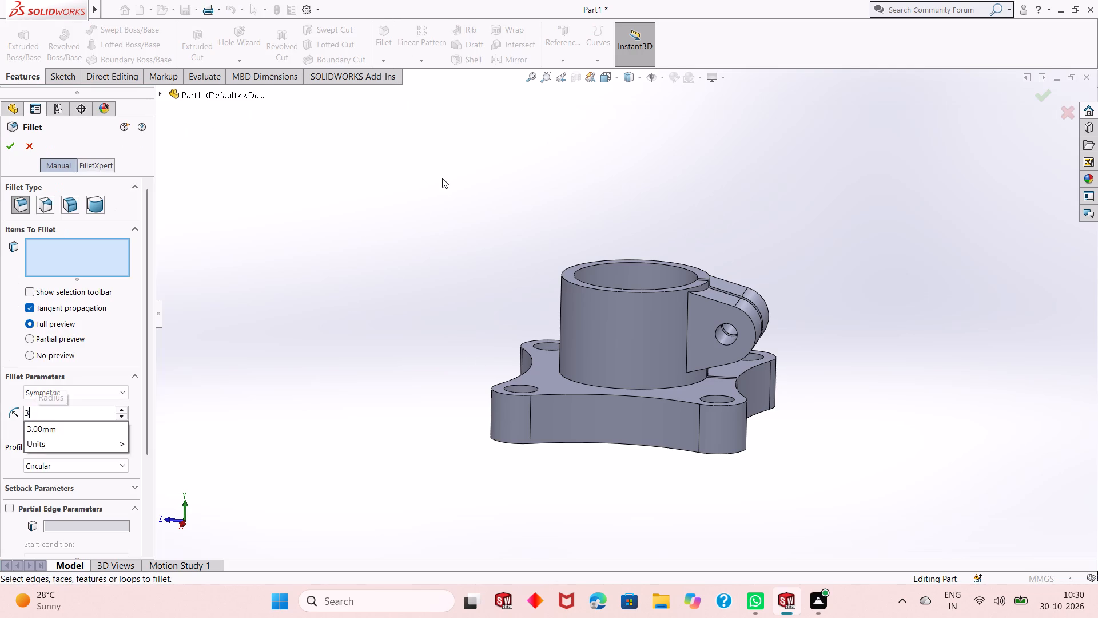
pyautogui.press('Return')
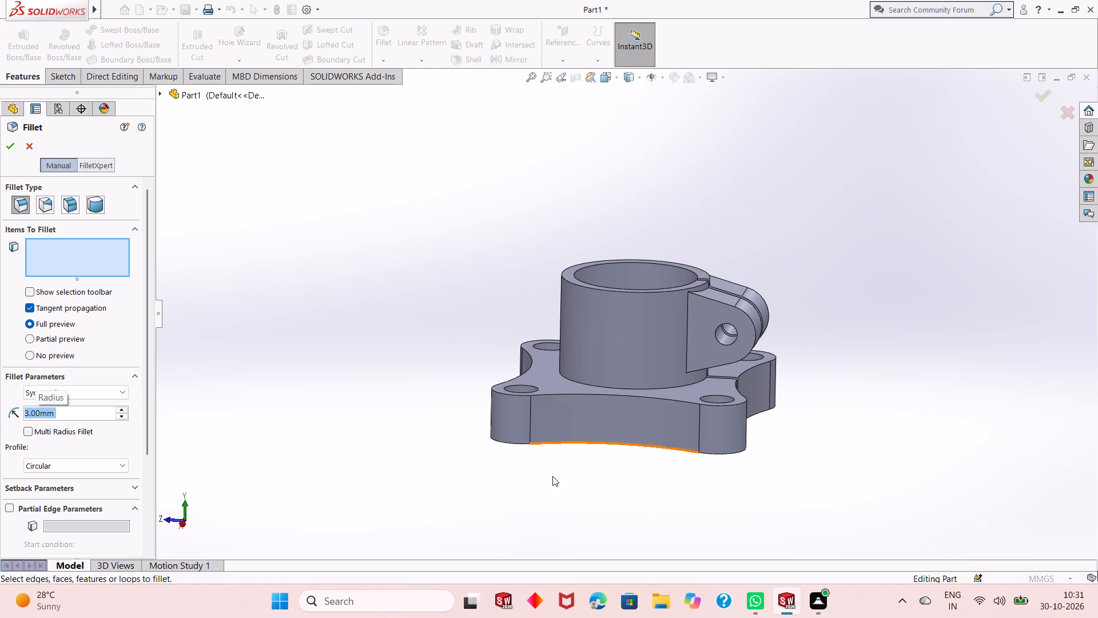
pyautogui.click(561, 393)
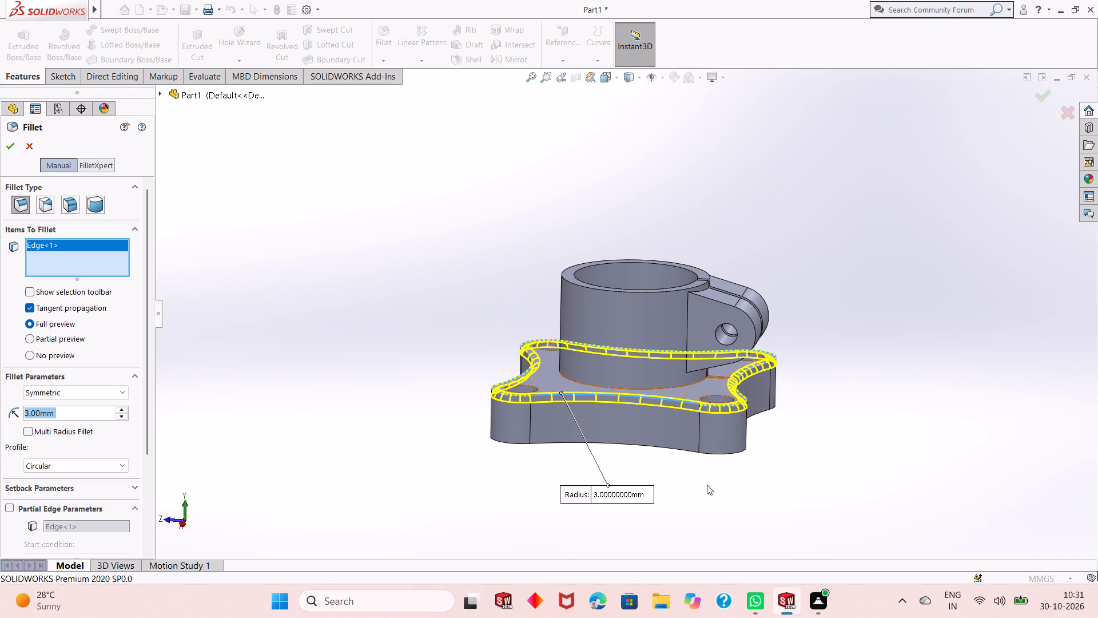
pyautogui.click(624, 390)
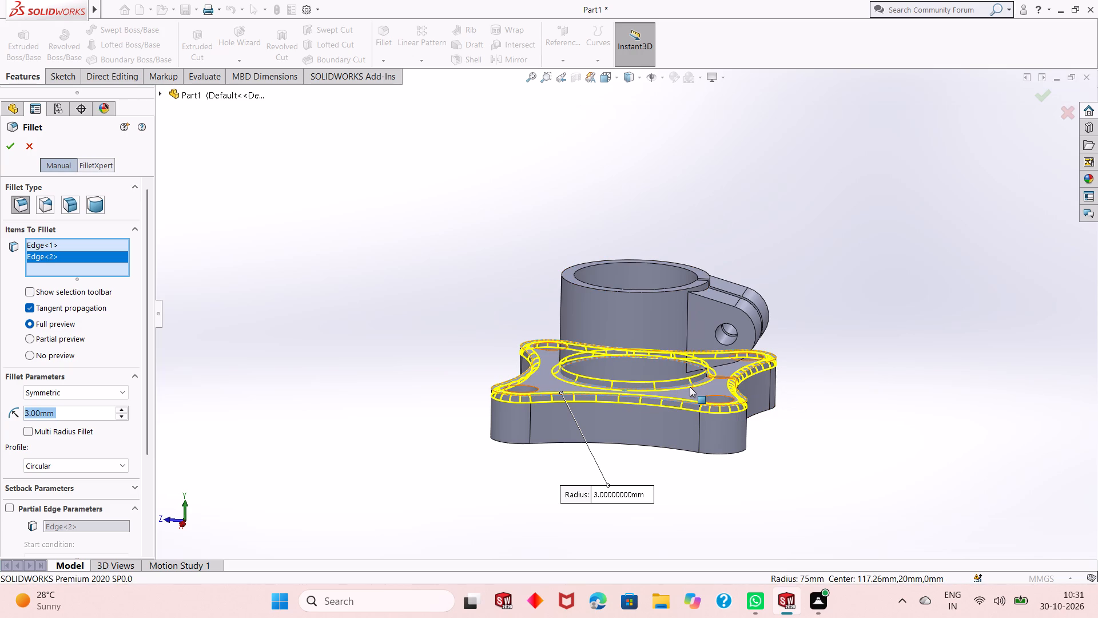
# Add the vertical and top curved edges where the near lug half meets the boss to the 3 mm fillet.
pyautogui.scroll(-2, 609, 397)
pyautogui.scroll(-3, 733, 275)
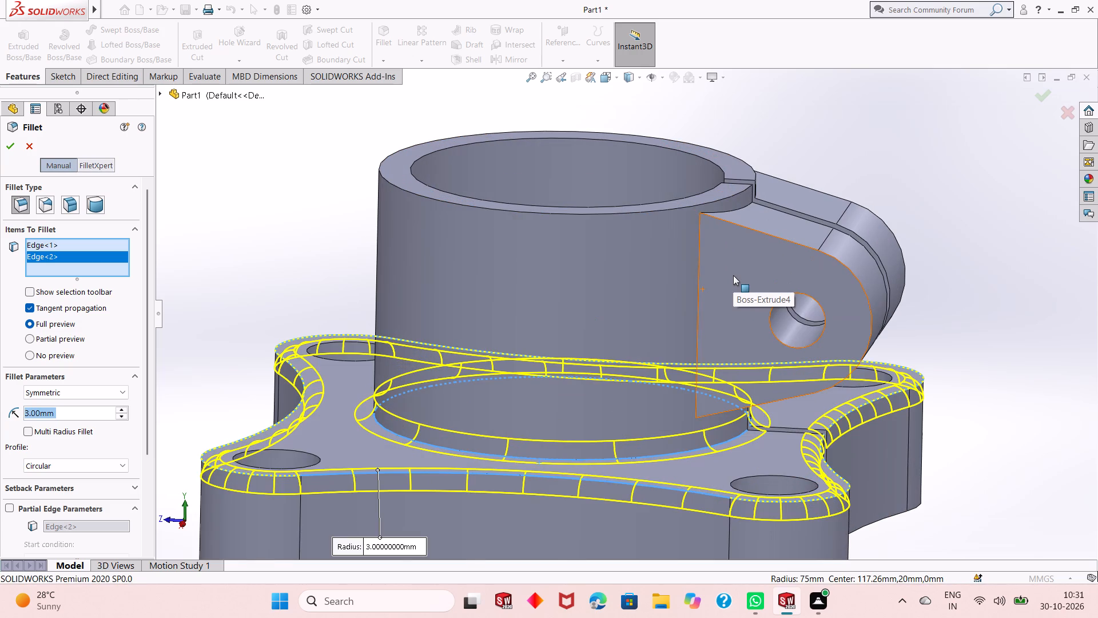
pyautogui.click(699, 281)
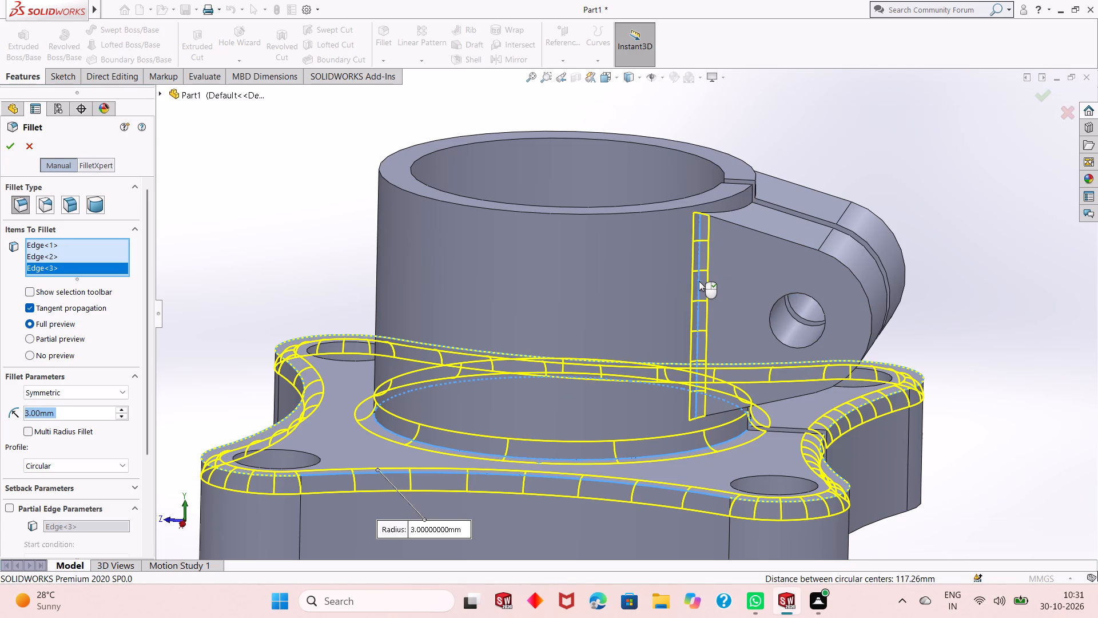
pyautogui.click(733, 211)
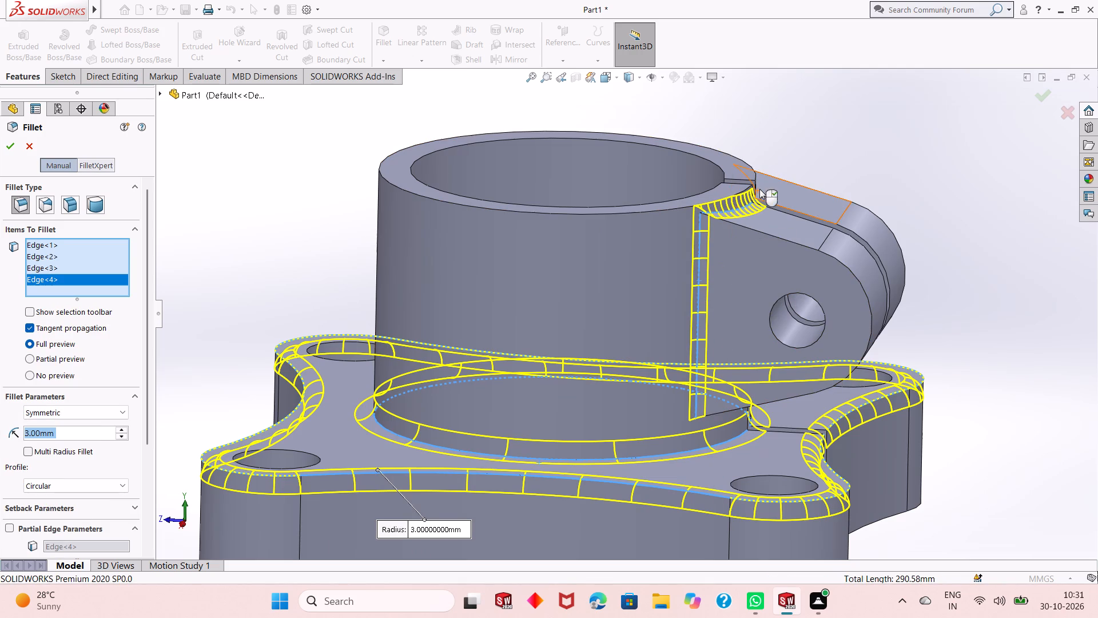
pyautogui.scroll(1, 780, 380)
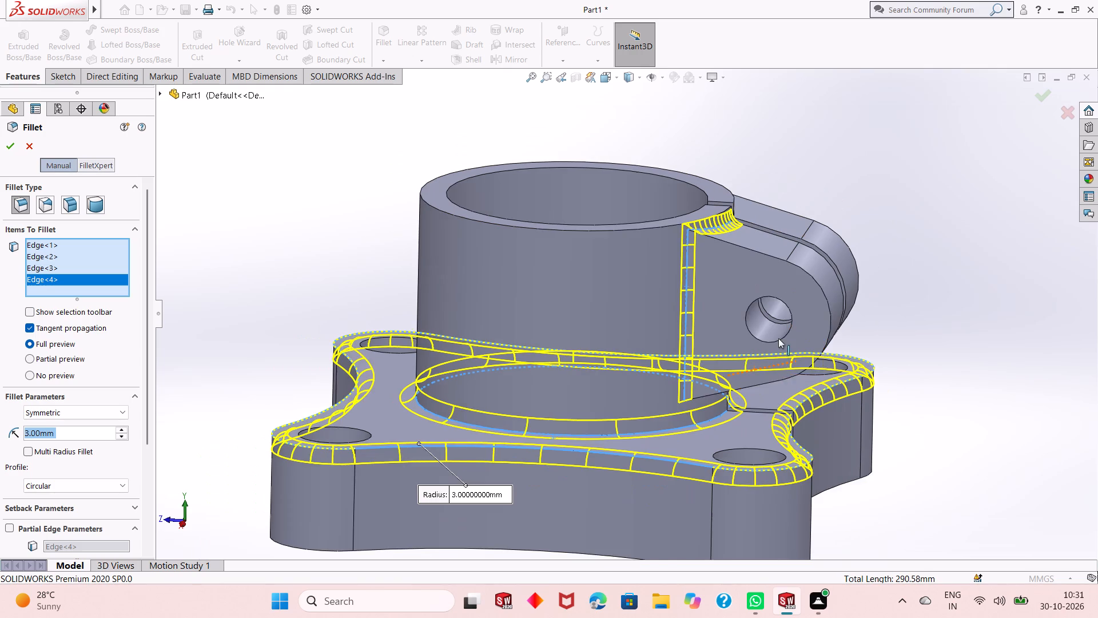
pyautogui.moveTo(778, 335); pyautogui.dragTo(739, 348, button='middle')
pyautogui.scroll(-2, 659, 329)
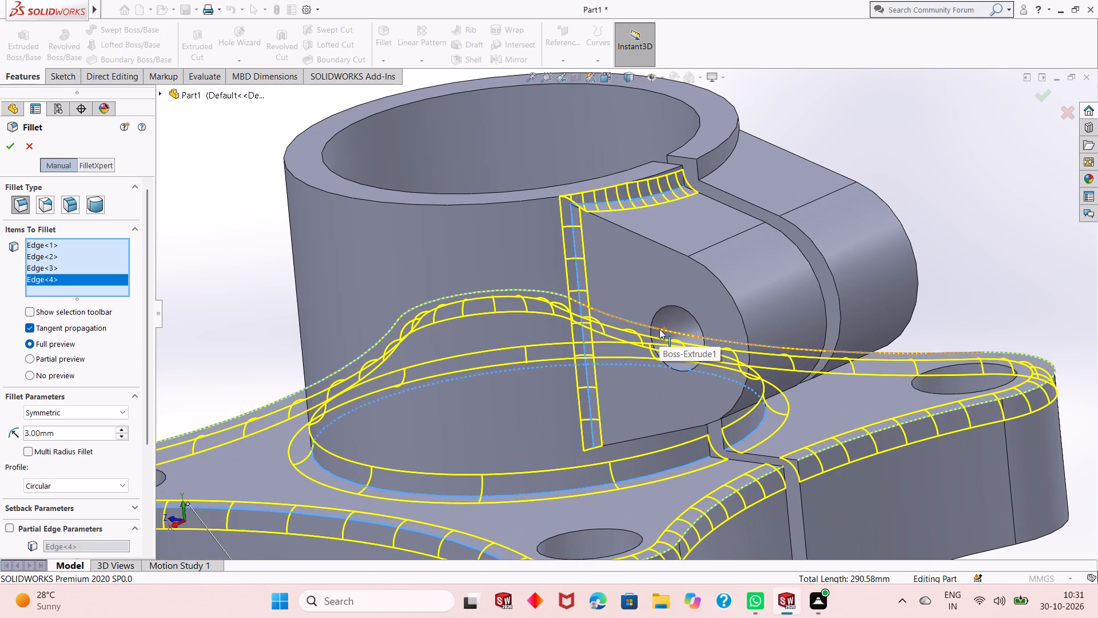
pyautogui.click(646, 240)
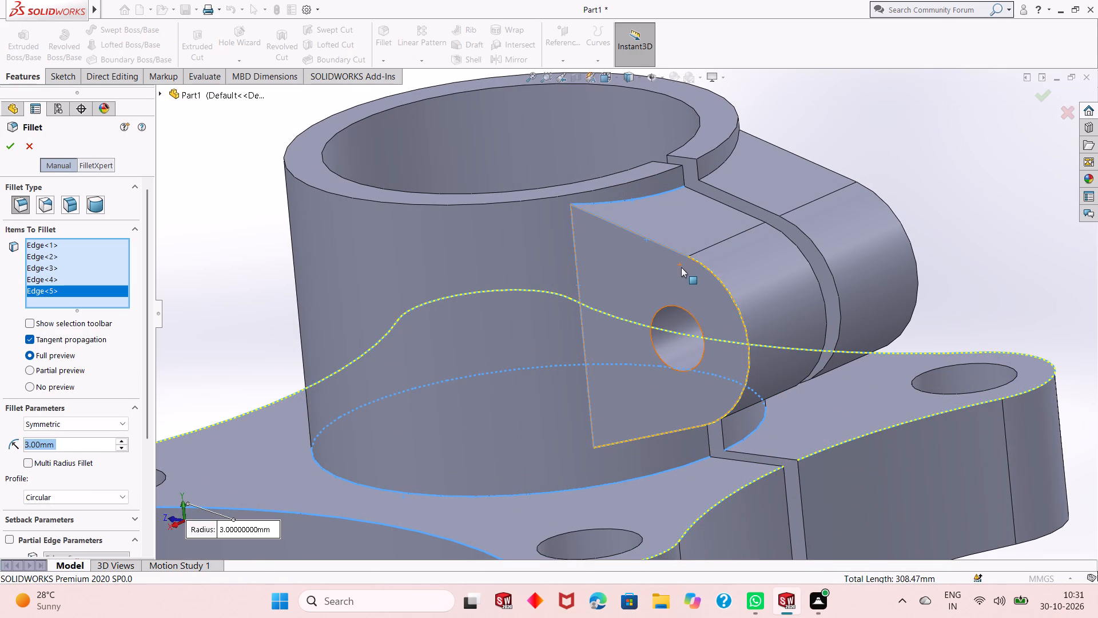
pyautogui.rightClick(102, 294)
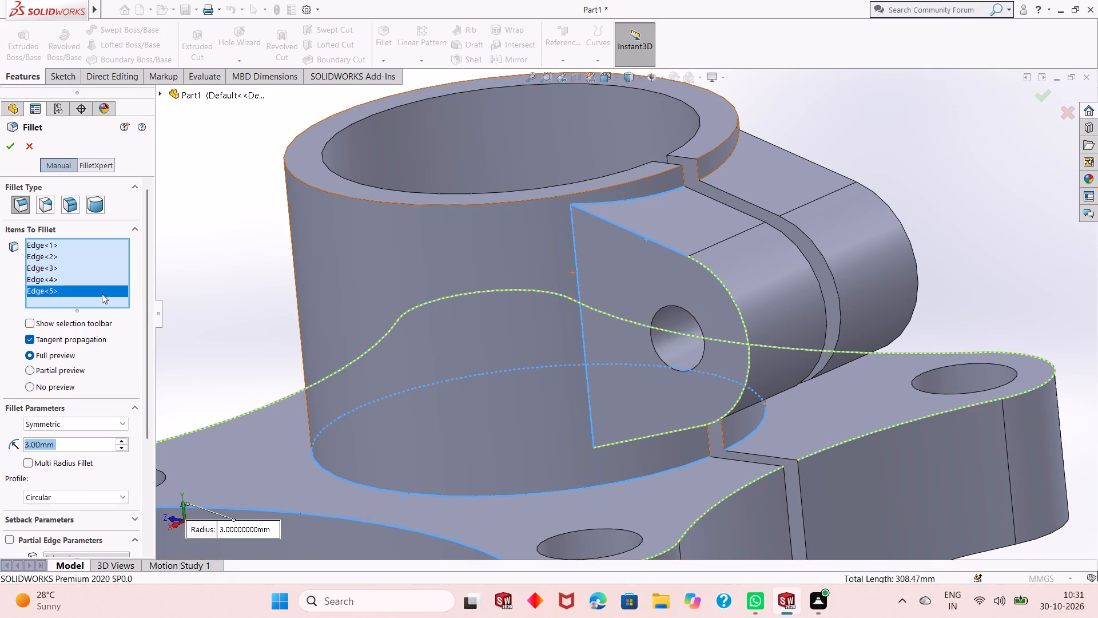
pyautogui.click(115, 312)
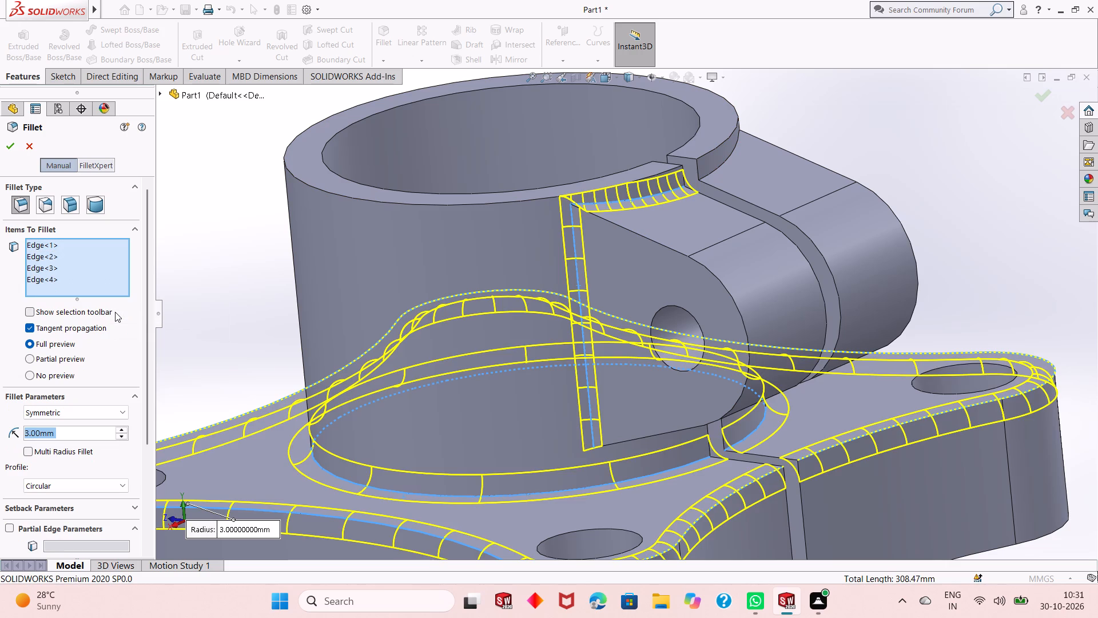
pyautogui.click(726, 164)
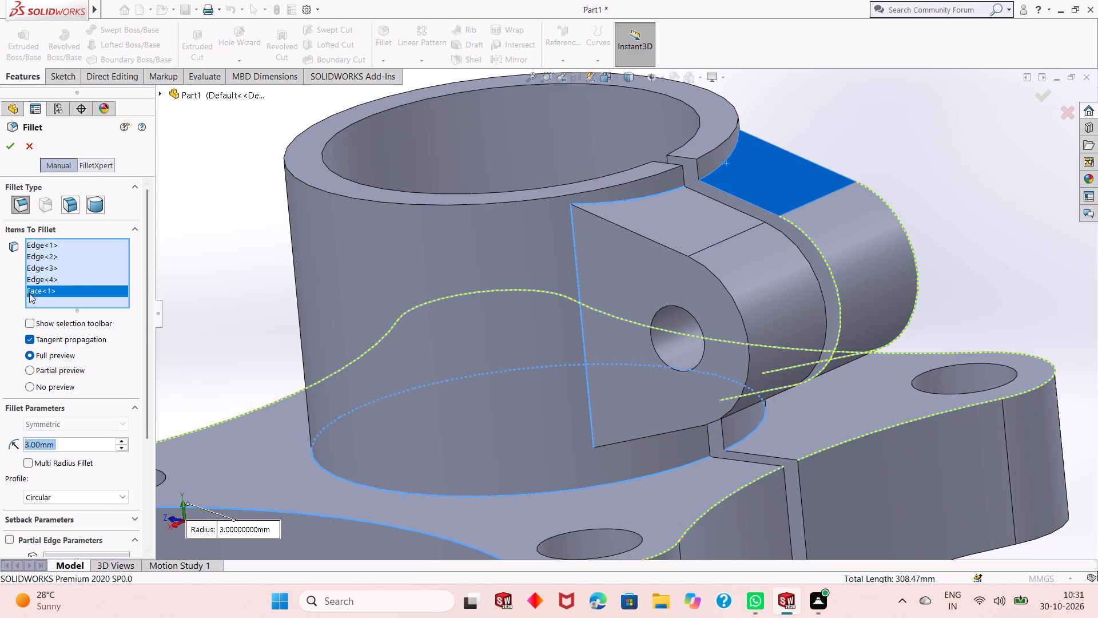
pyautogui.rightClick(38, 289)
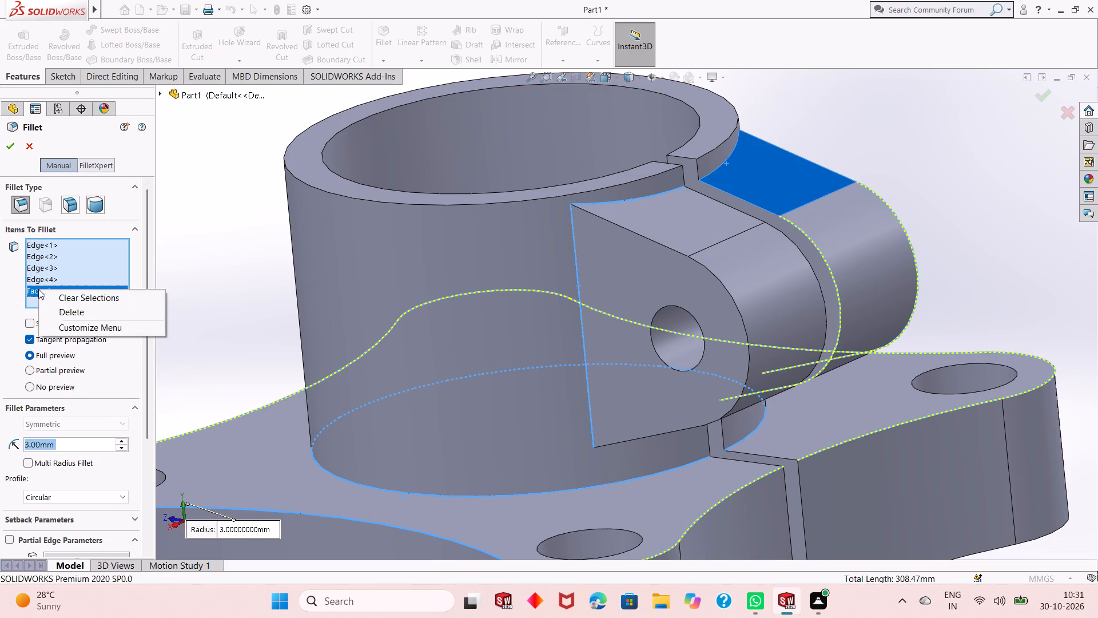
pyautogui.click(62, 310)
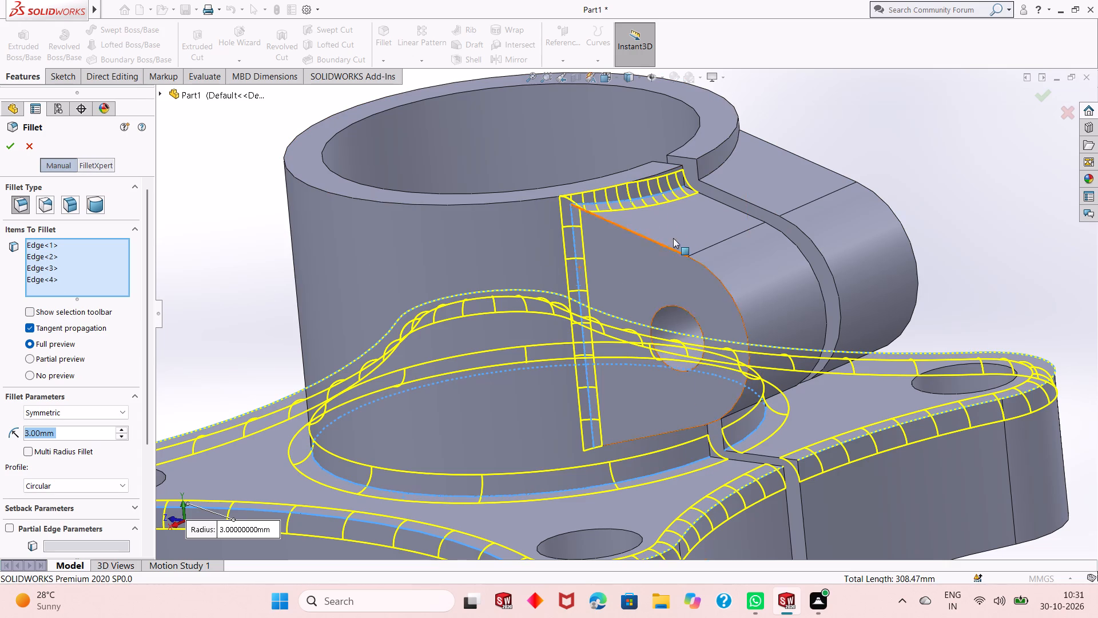
# Add the far lug half's top edge and the near lug half's underside edge, both at the boss, to the 3 mm fillet.
pyautogui.click(722, 164)
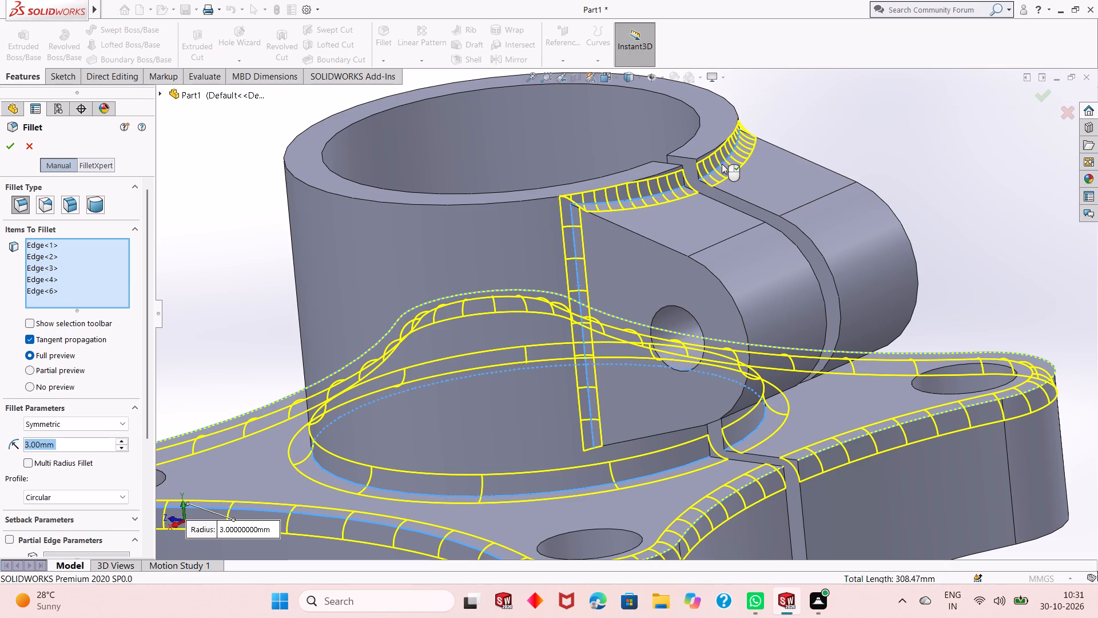
pyautogui.scroll(1, 681, 330)
pyautogui.moveTo(663, 446); pyautogui.dragTo(653, 390, button='middle')
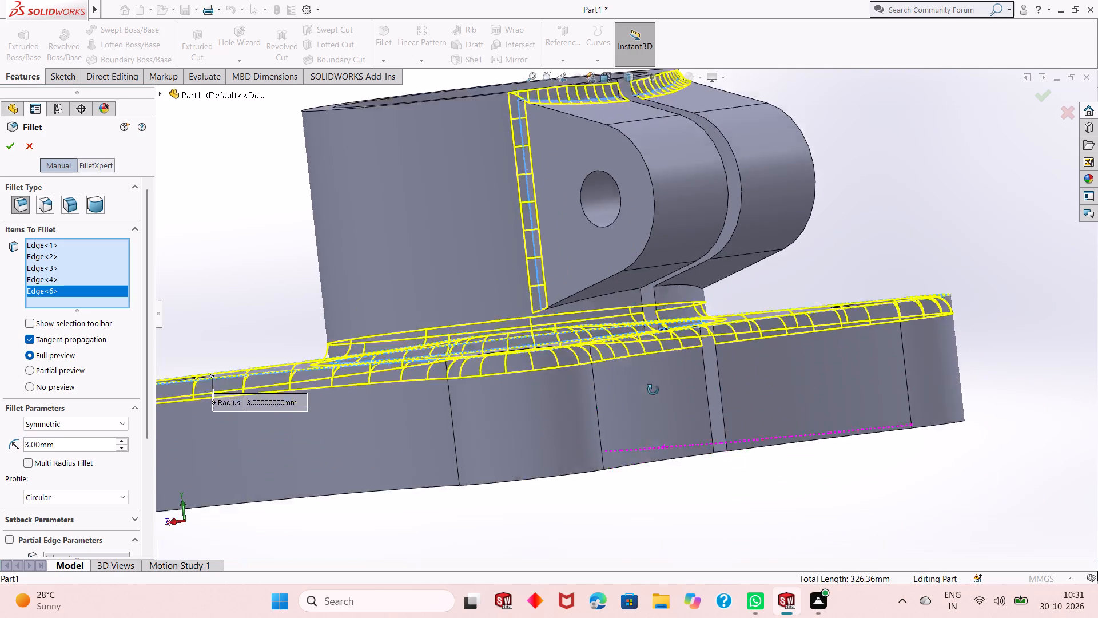
pyautogui.moveTo(653, 390); pyautogui.dragTo(653, 386, button='middle')
pyautogui.scroll(2, 654, 380)
pyautogui.scroll(-2, 635, 253)
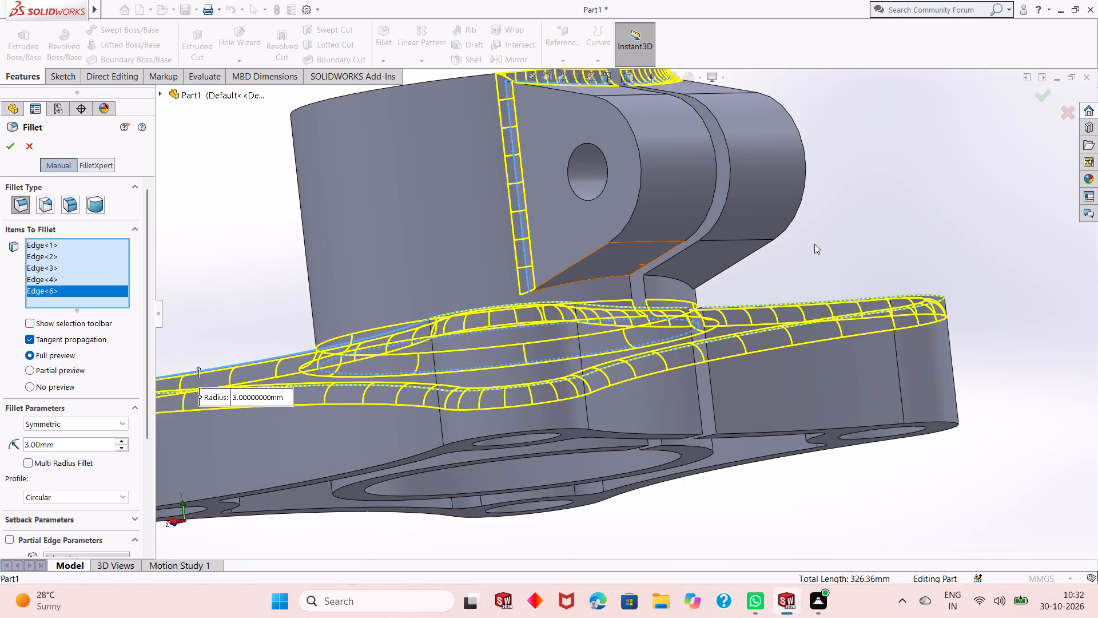
pyautogui.moveTo(759, 287); pyautogui.dragTo(758, 288, button='middle')
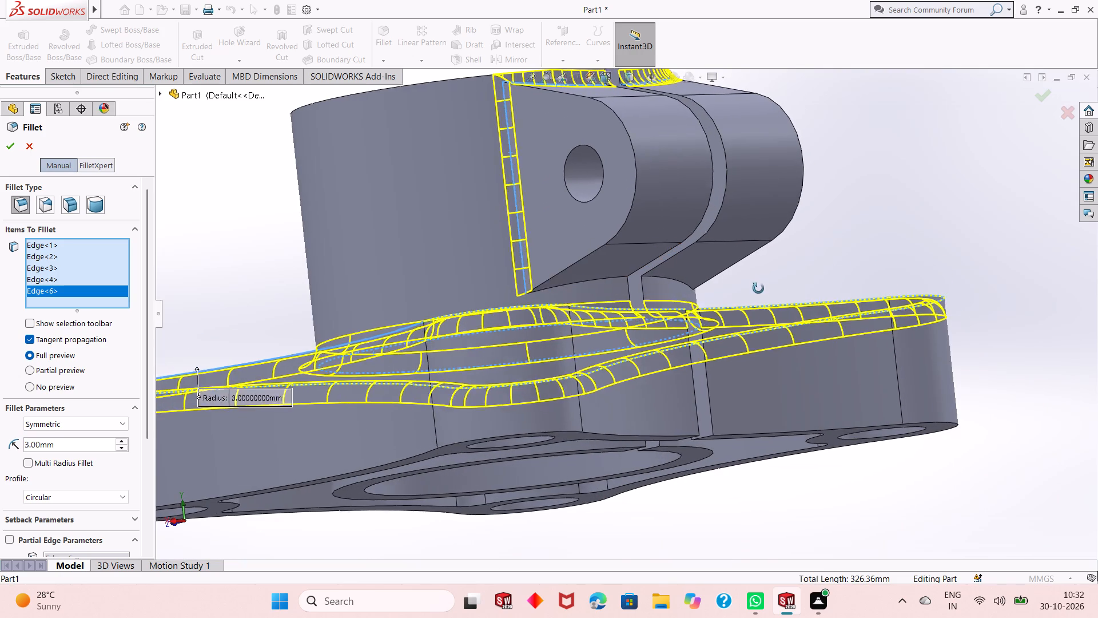
pyautogui.moveTo(758, 288); pyautogui.dragTo(765, 282, button='middle')
pyautogui.scroll(-6, 575, 280)
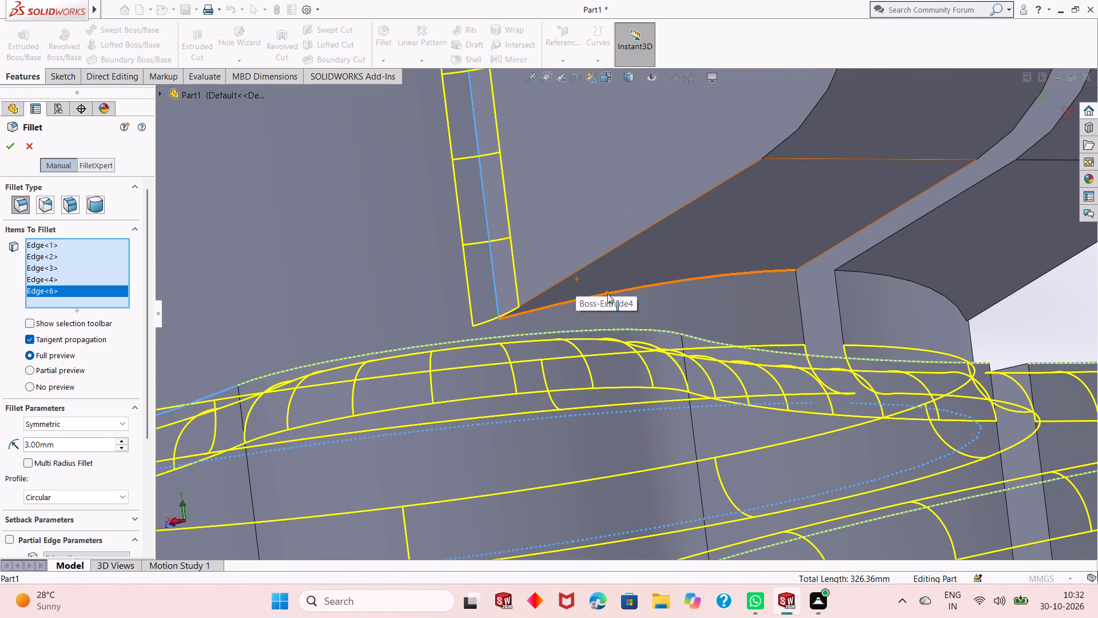
pyautogui.click(616, 293)
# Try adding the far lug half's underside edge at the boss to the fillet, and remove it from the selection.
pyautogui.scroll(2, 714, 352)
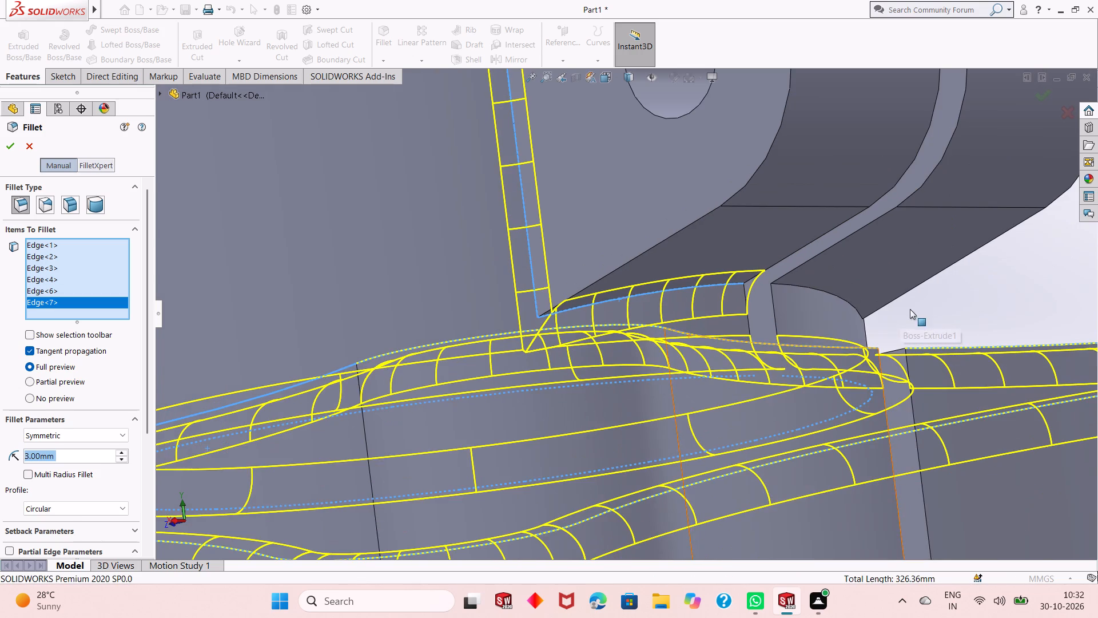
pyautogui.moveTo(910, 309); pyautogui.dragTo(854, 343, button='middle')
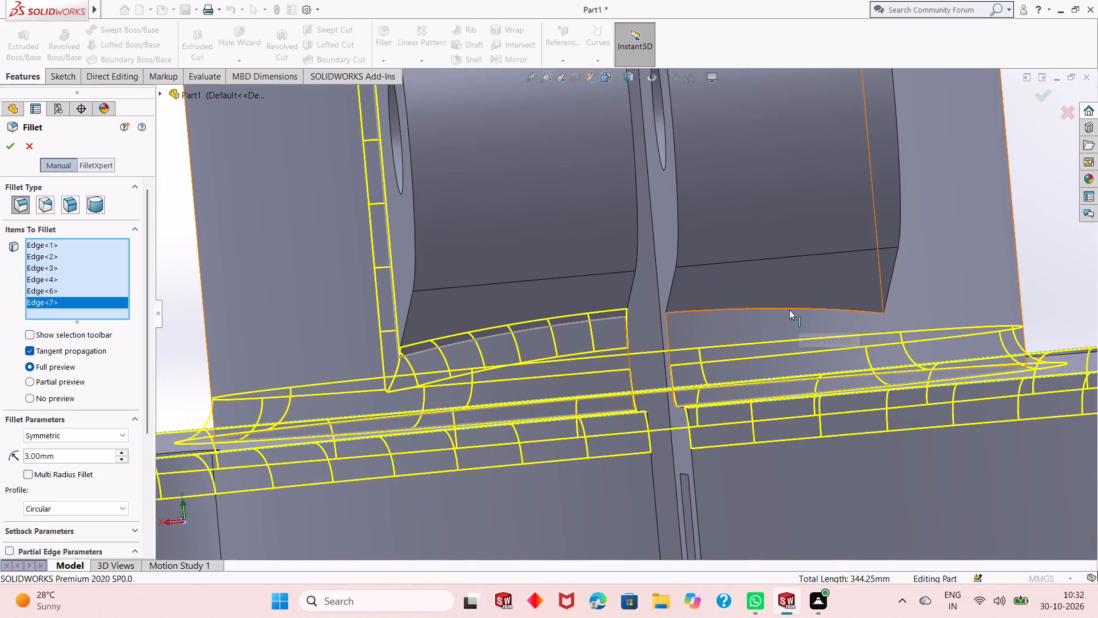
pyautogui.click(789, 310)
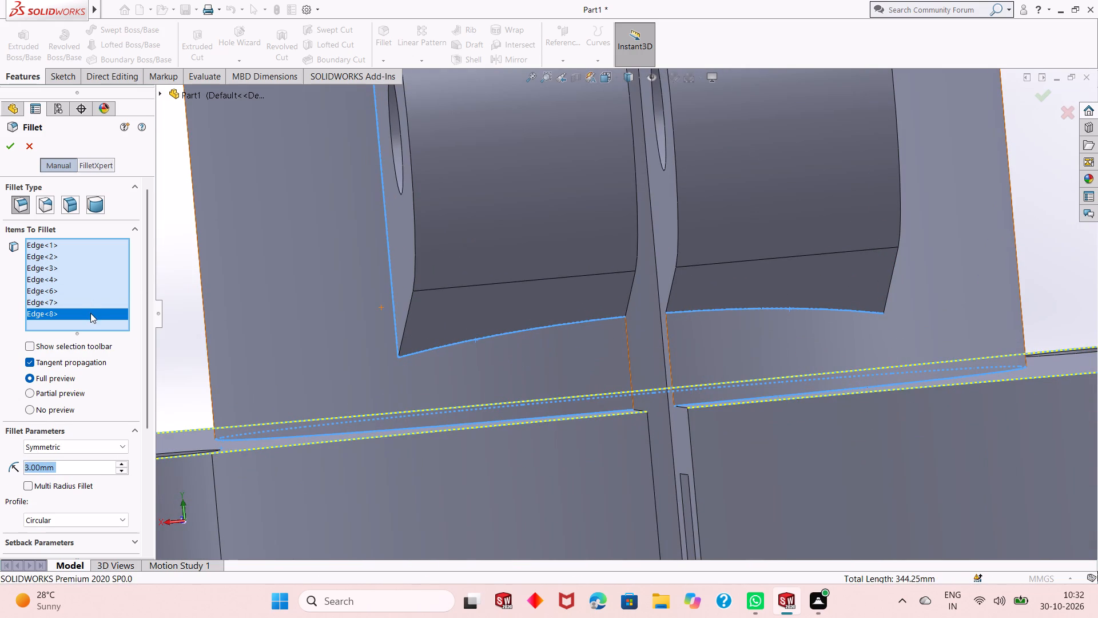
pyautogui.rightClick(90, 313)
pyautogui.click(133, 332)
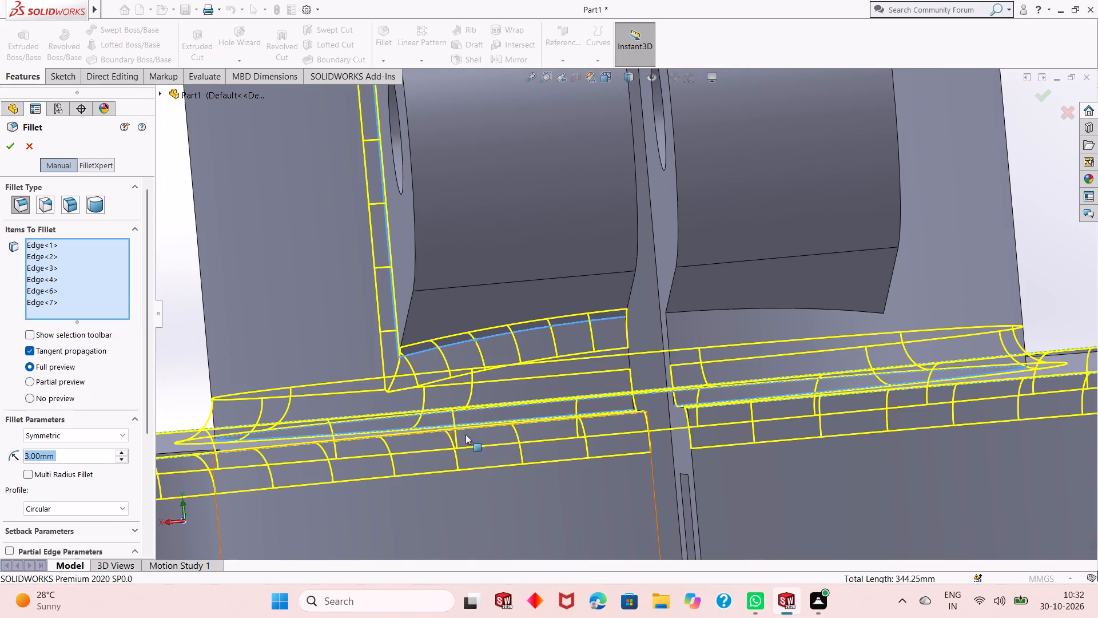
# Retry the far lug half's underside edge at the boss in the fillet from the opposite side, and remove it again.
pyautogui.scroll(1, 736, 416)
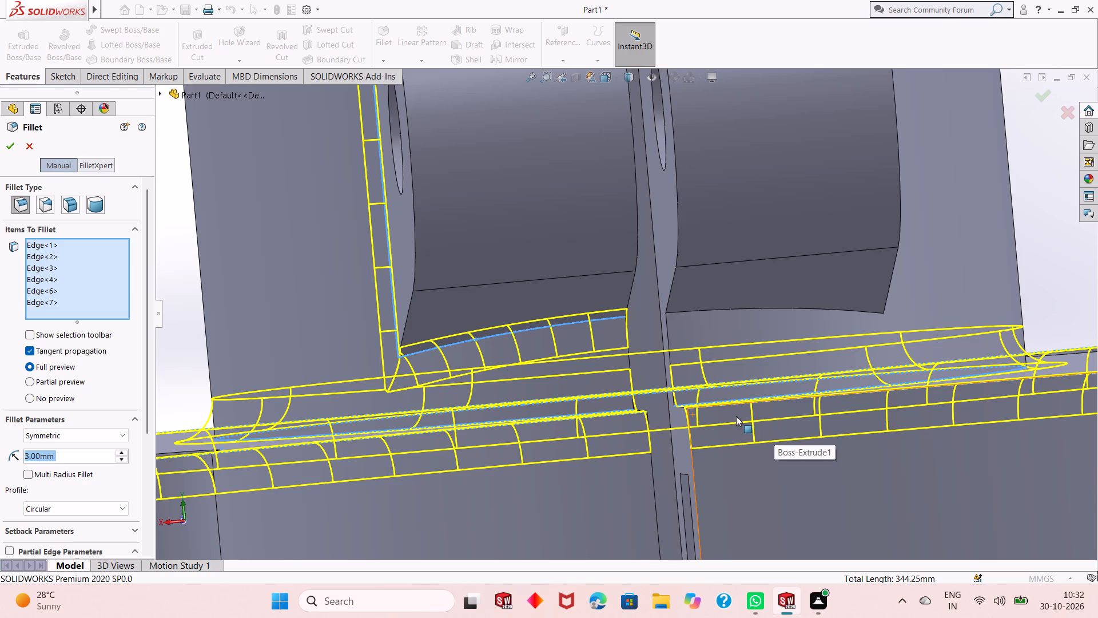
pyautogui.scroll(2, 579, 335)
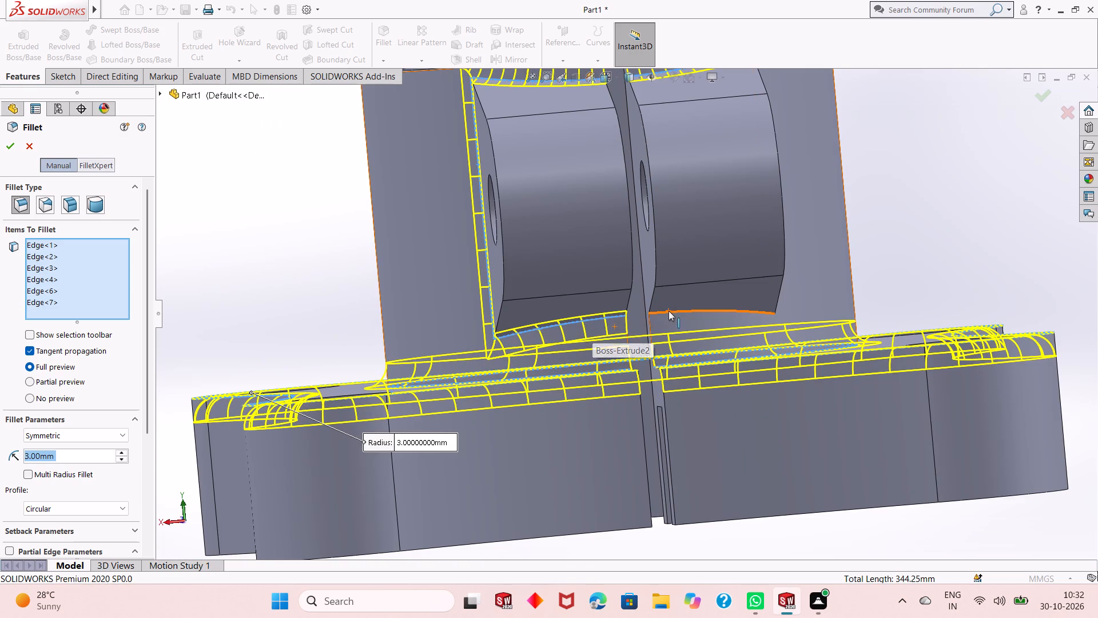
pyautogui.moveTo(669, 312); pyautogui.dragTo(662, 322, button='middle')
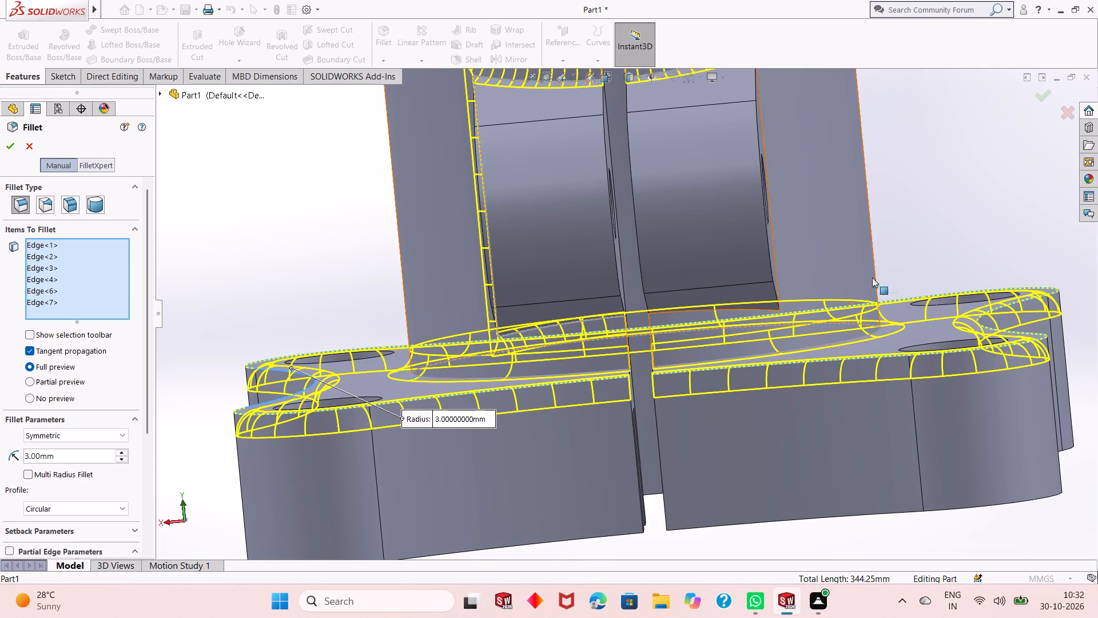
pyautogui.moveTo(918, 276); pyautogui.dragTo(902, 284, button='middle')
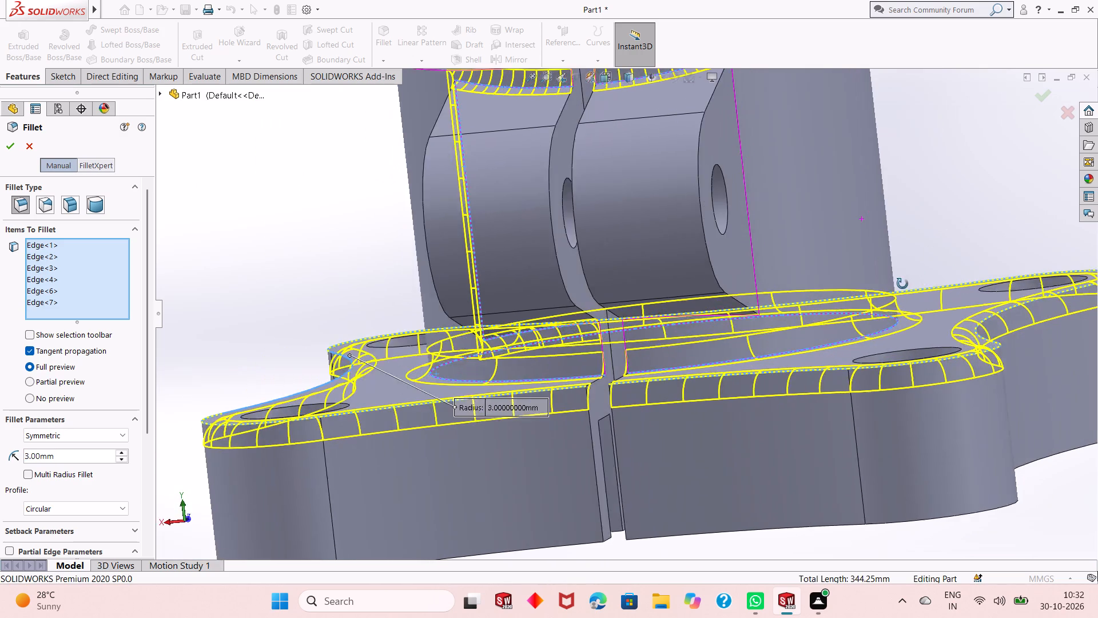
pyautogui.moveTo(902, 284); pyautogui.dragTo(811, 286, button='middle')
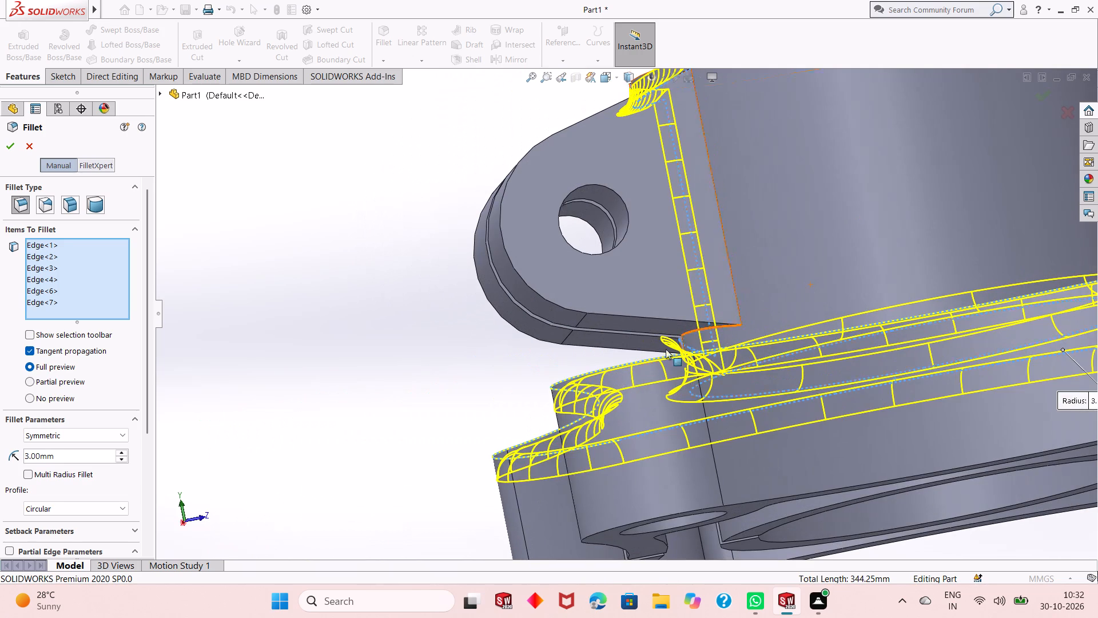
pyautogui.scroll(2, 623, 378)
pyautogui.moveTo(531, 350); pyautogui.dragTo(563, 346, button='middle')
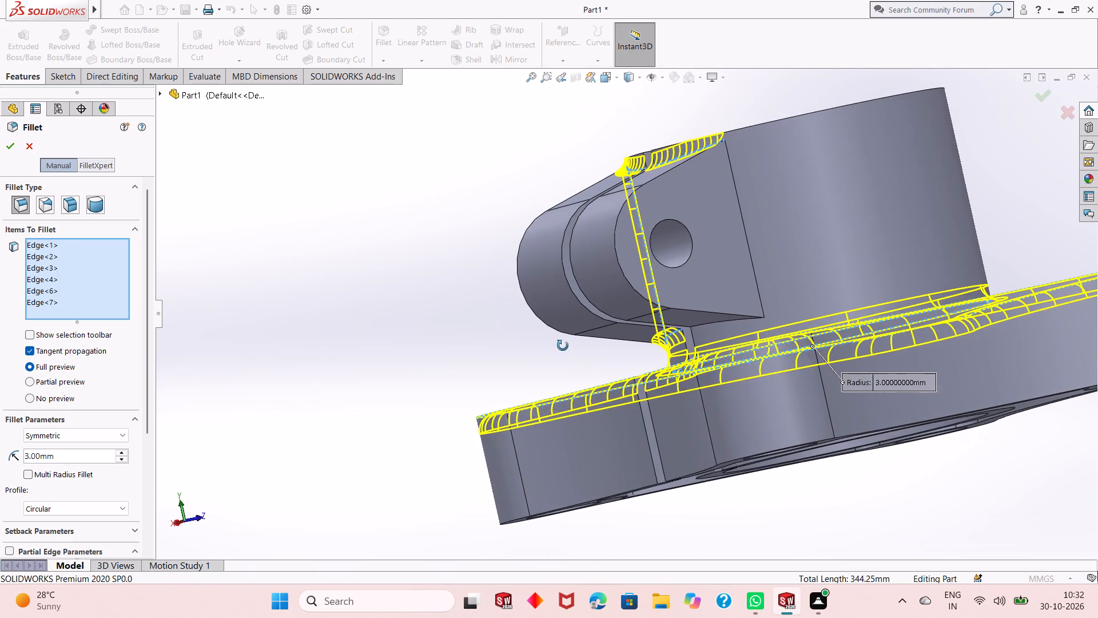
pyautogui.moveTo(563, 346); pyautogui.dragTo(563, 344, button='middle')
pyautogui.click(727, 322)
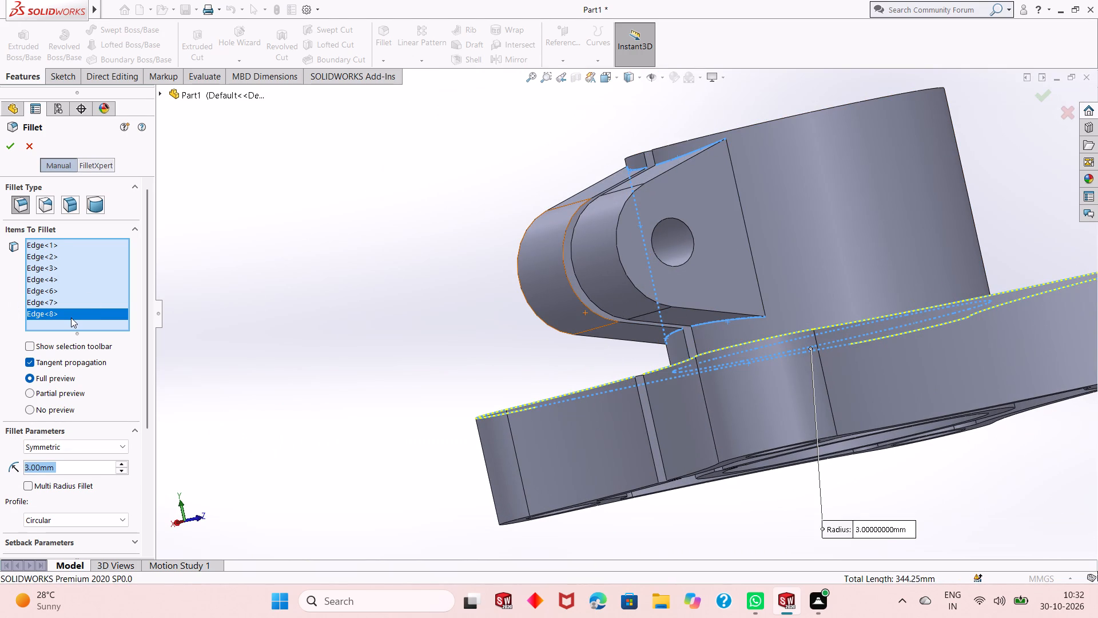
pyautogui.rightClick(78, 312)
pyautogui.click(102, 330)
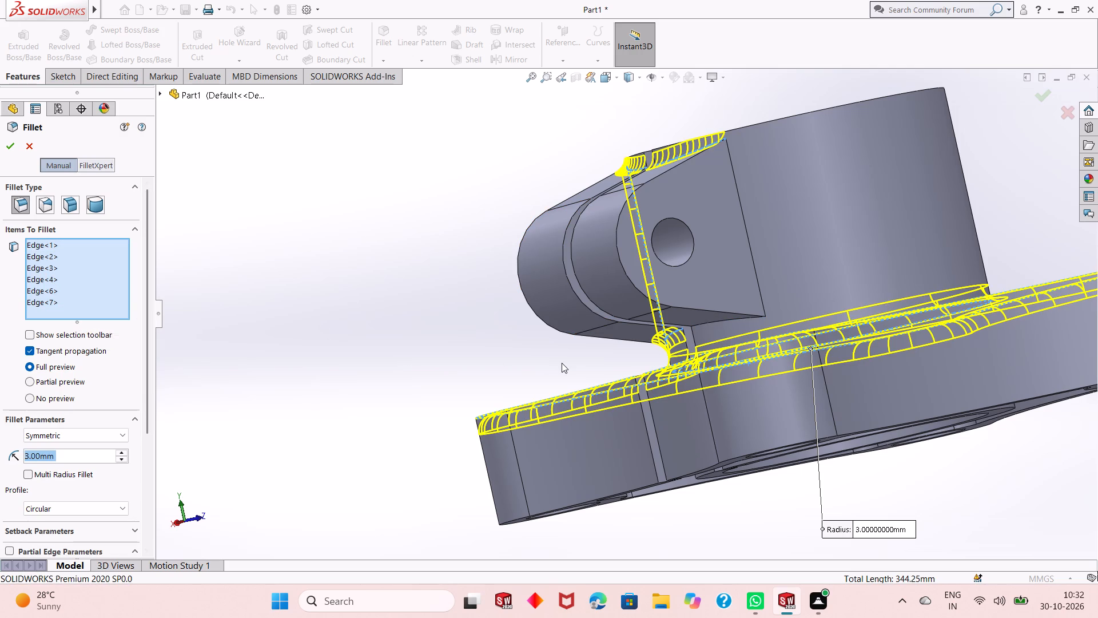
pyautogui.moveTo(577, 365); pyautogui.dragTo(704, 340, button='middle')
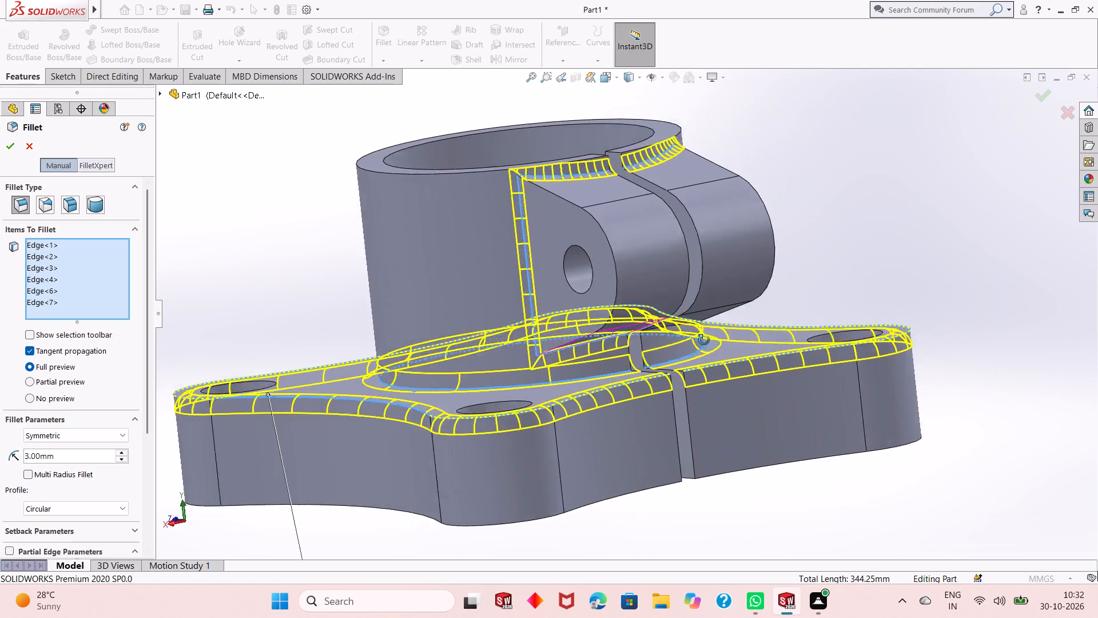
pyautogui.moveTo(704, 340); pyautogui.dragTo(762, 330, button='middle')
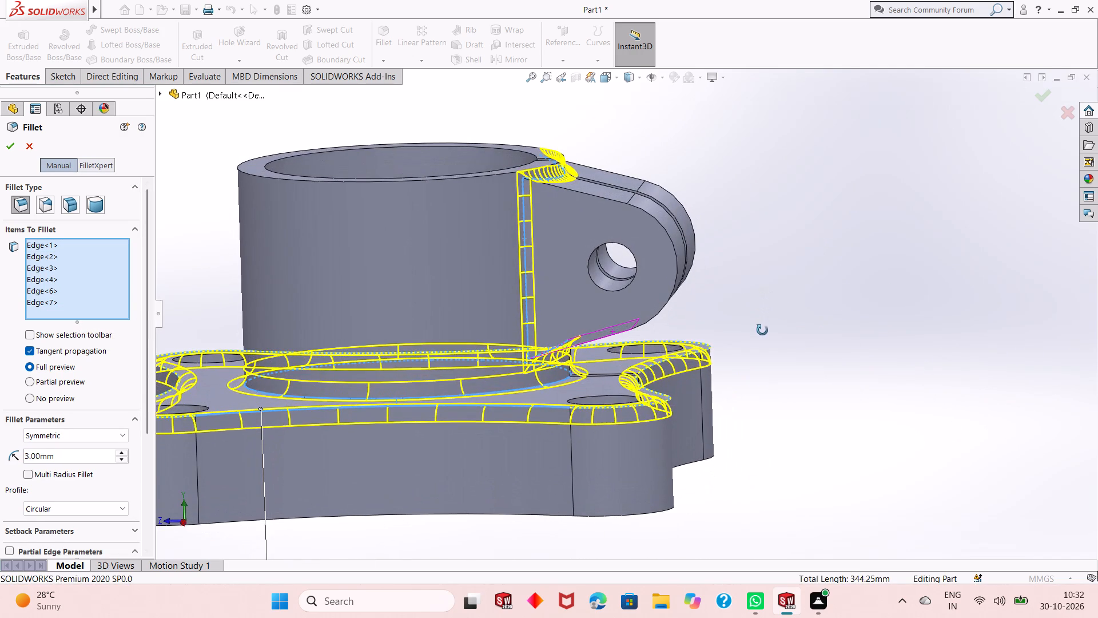
# Add the vertical edge where the far lug half meets the boss to the 3 mm fillet.
pyautogui.moveTo(762, 330); pyautogui.dragTo(759, 339, button='middle')
pyautogui.scroll(-2, 604, 225)
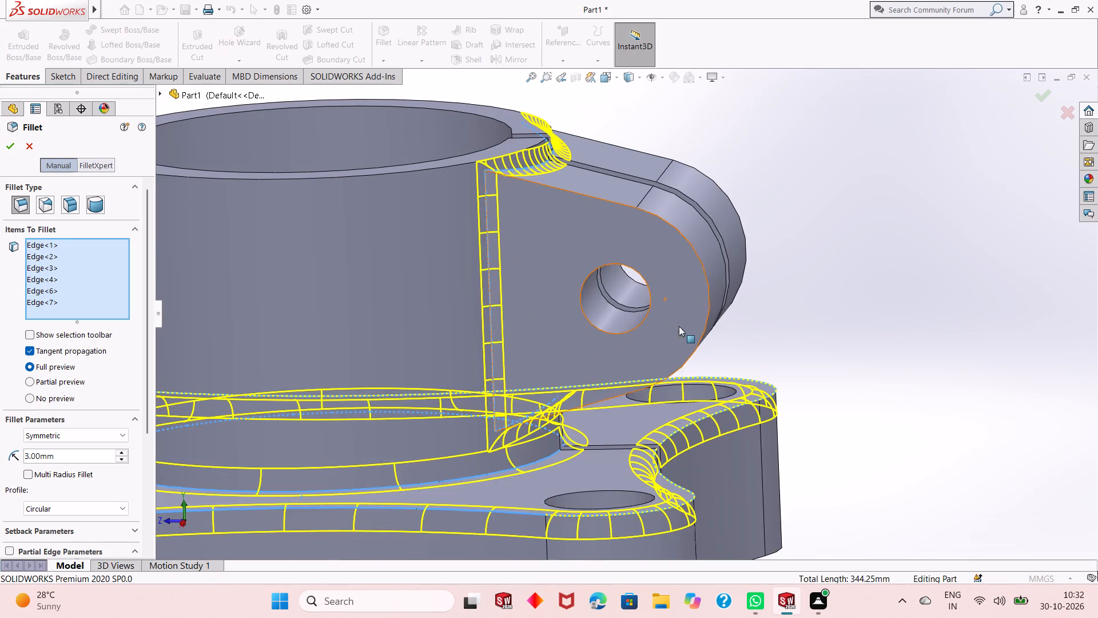
pyautogui.scroll(2, 679, 327)
pyautogui.moveTo(745, 350); pyautogui.dragTo(740, 336, button='middle')
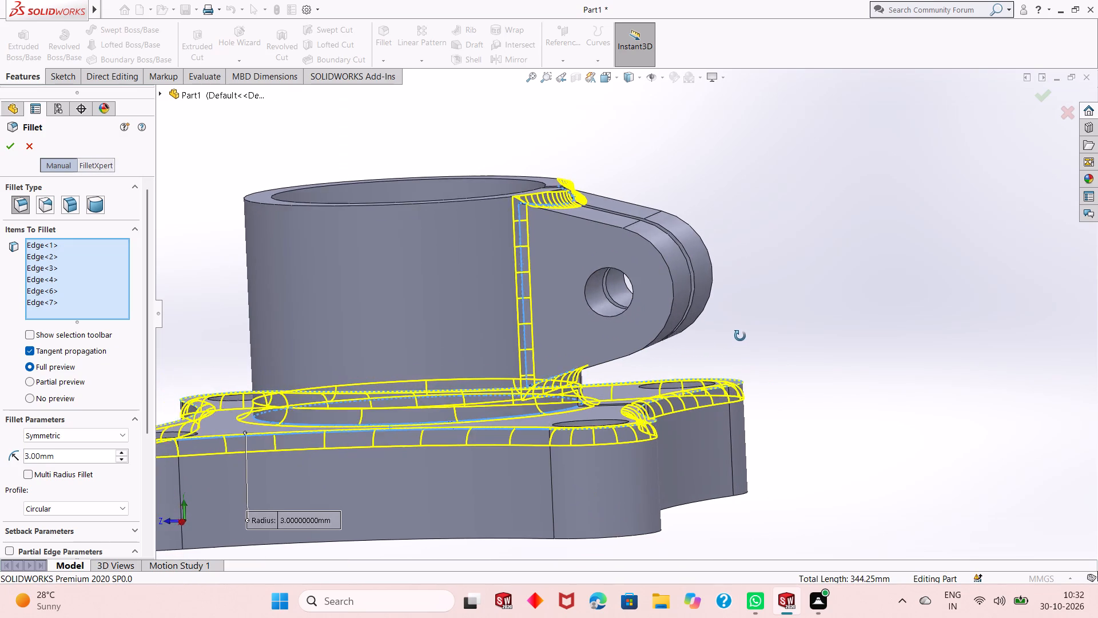
pyautogui.moveTo(740, 336); pyautogui.dragTo(670, 344, button='middle')
pyautogui.scroll(2, 670, 343)
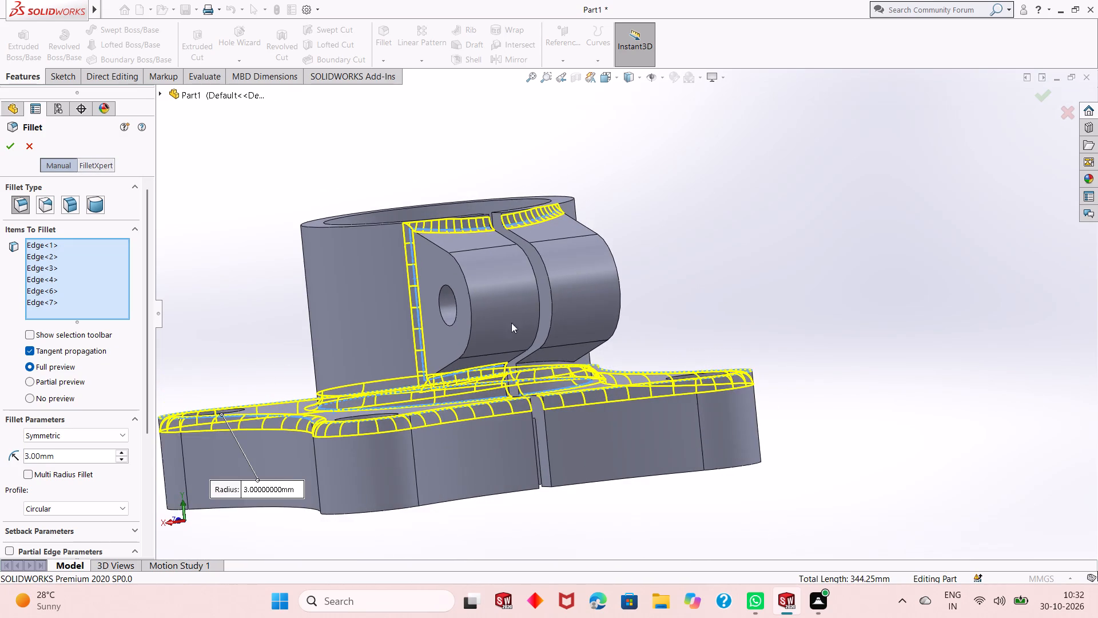
pyautogui.scroll(-2, 322, 307)
pyautogui.scroll(2, 480, 346)
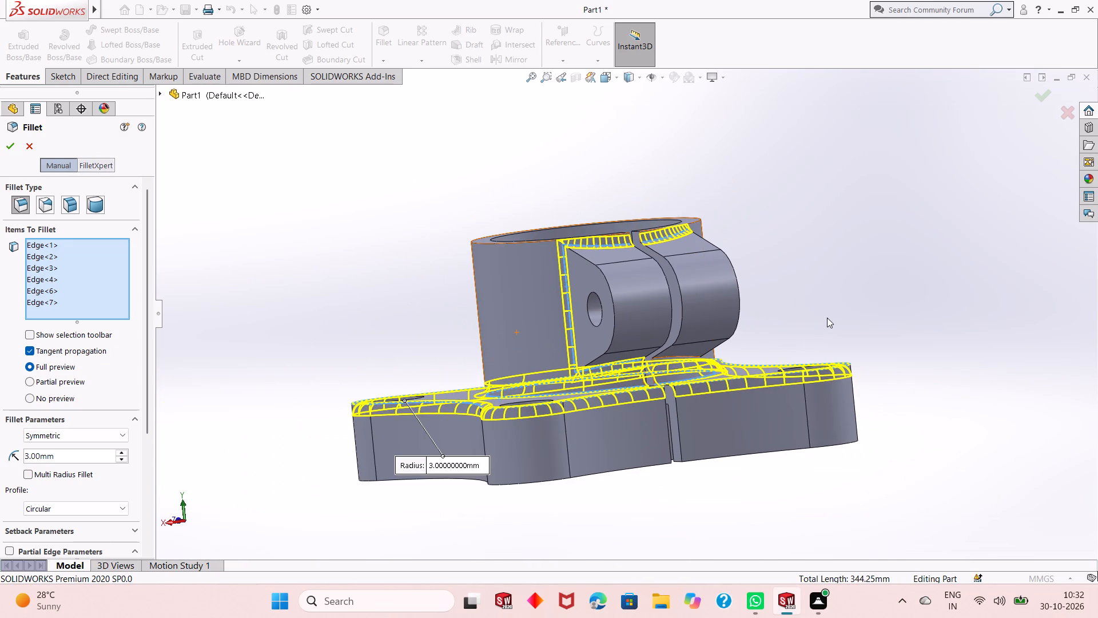
pyautogui.moveTo(778, 340); pyautogui.dragTo(735, 332, button='middle')
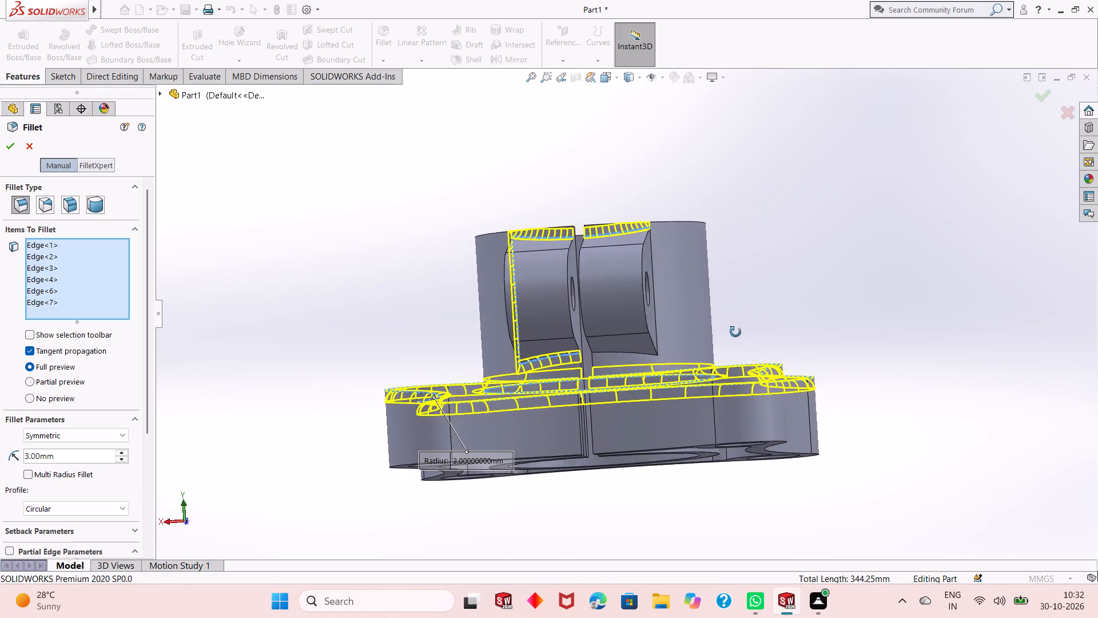
pyautogui.moveTo(735, 332); pyautogui.dragTo(737, 410, button='middle')
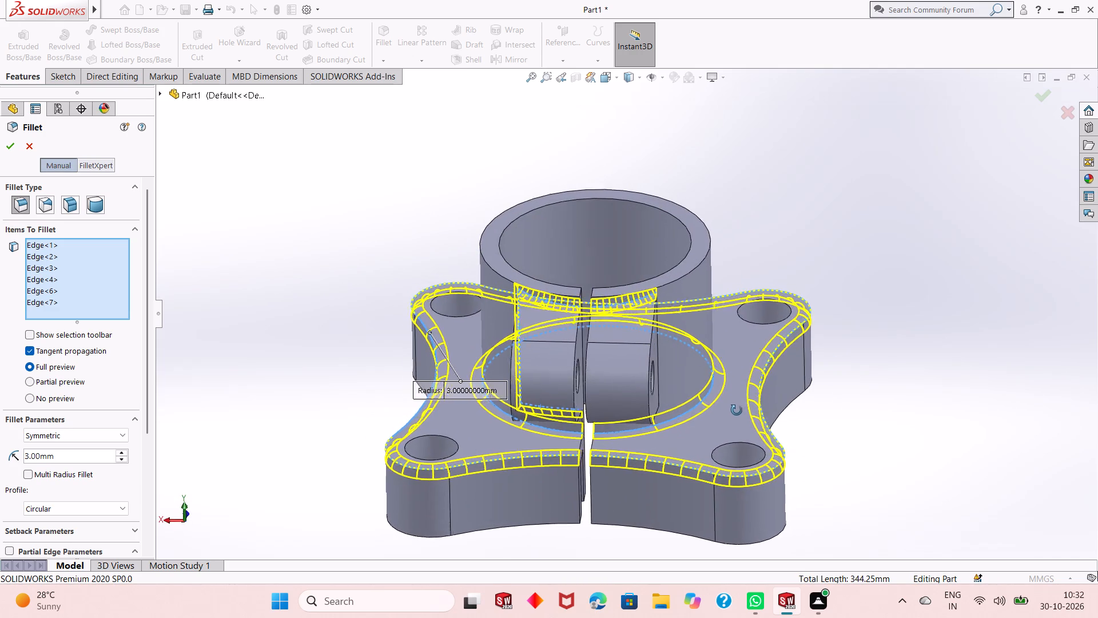
pyautogui.moveTo(737, 410); pyautogui.dragTo(687, 331, button='middle')
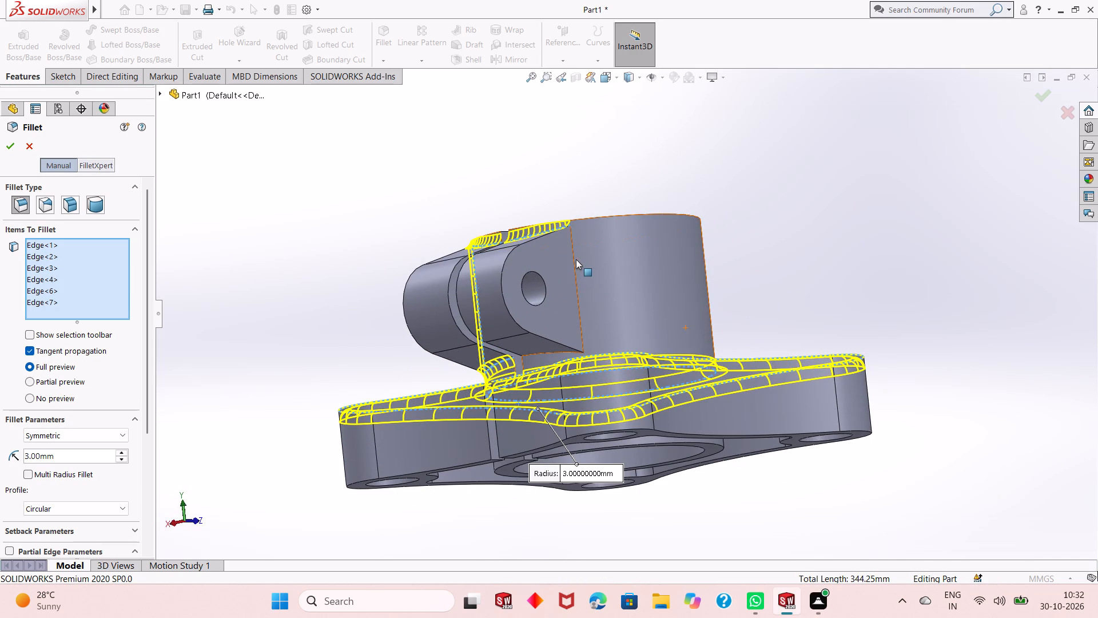
pyautogui.click(575, 256)
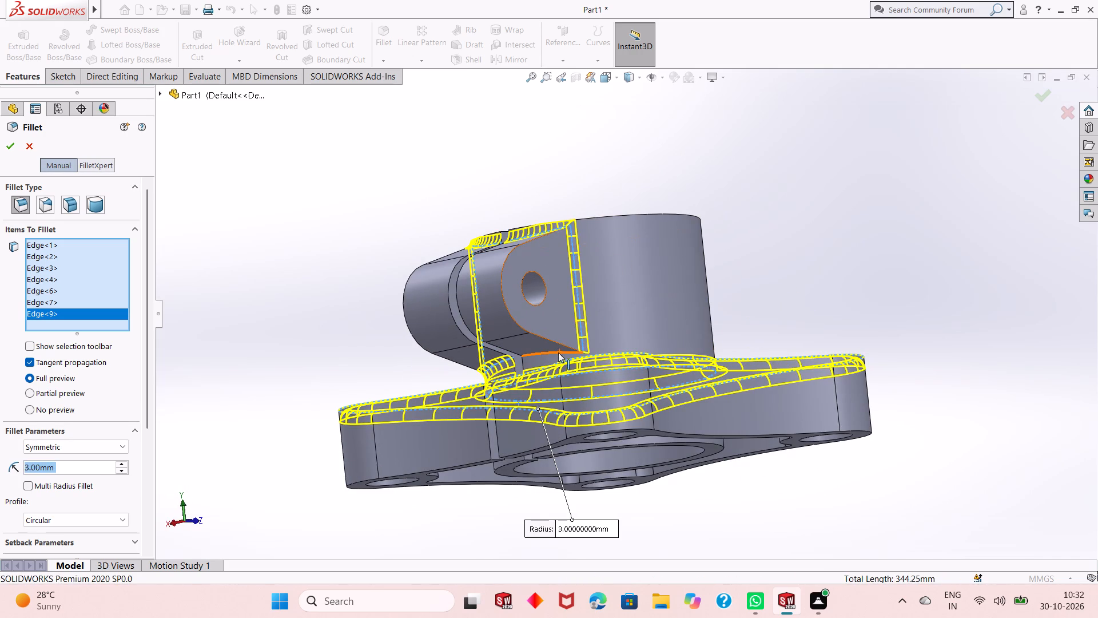
# Add the far lug half's underside edge at the boss to the 3 mm fillet.
pyautogui.moveTo(669, 311); pyautogui.dragTo(669, 312, button='middle')
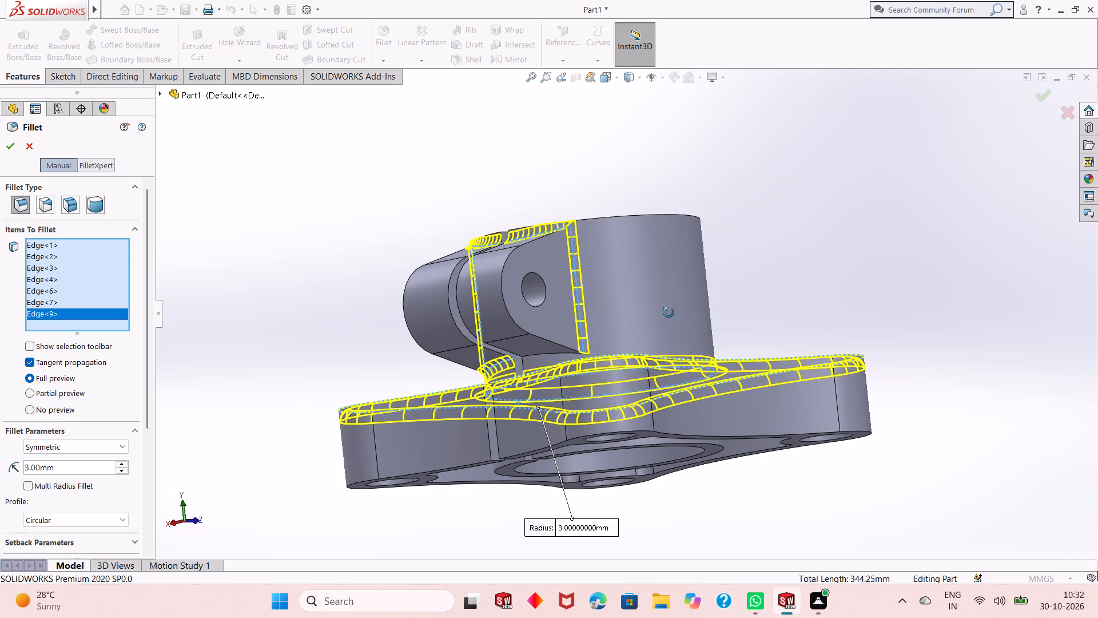
pyautogui.moveTo(669, 312); pyautogui.dragTo(701, 274, button='middle')
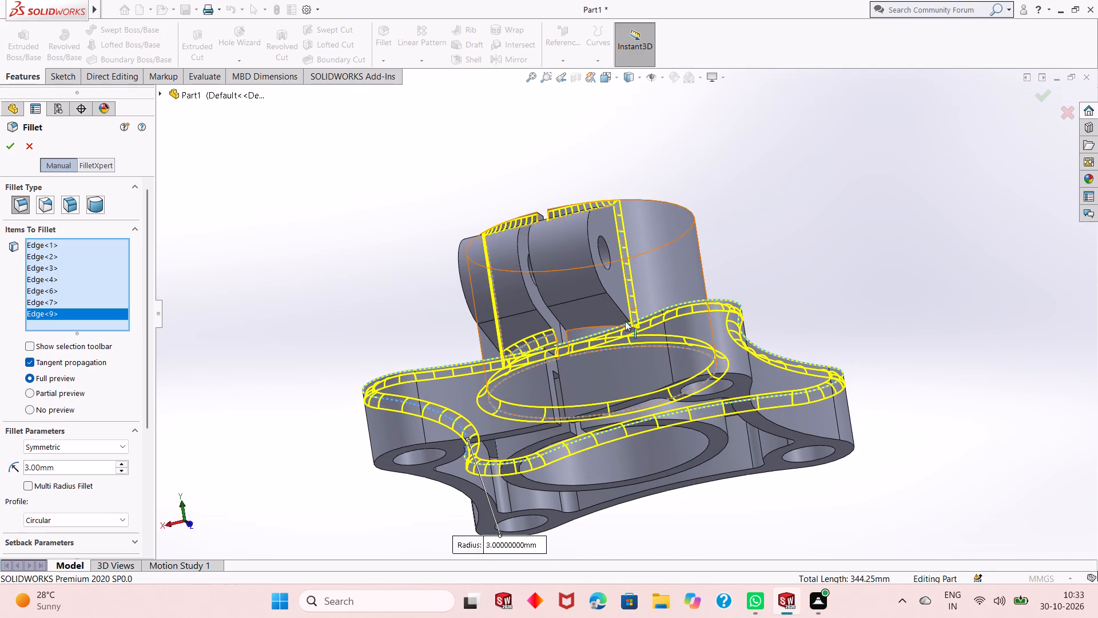
pyautogui.scroll(-2, 580, 334)
pyautogui.moveTo(632, 326); pyautogui.dragTo(635, 351, button='middle')
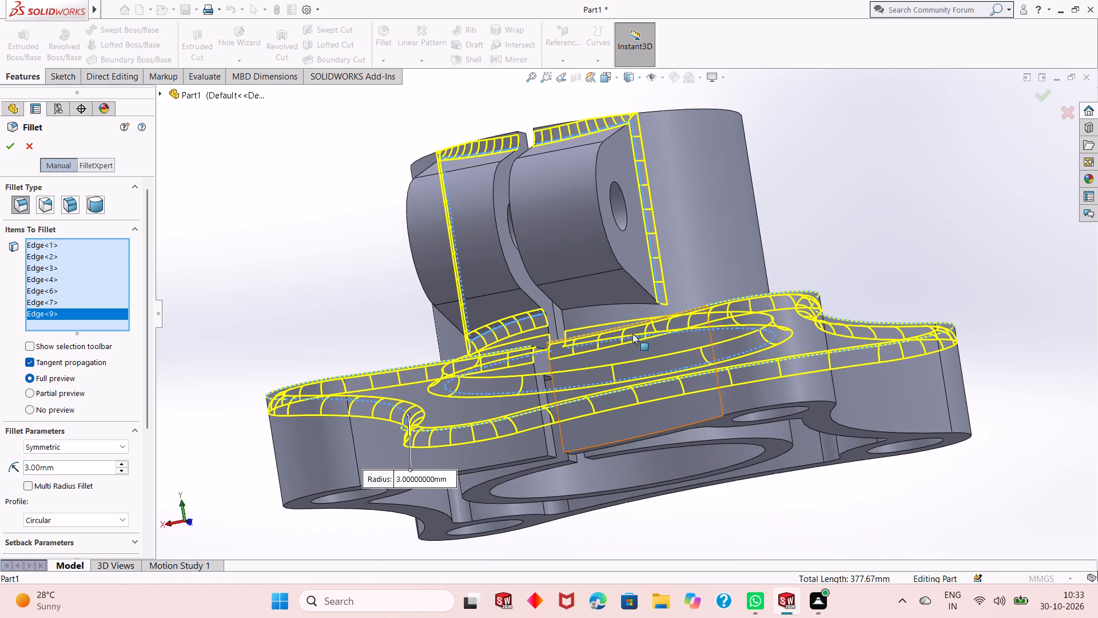
pyautogui.scroll(-1, 614, 296)
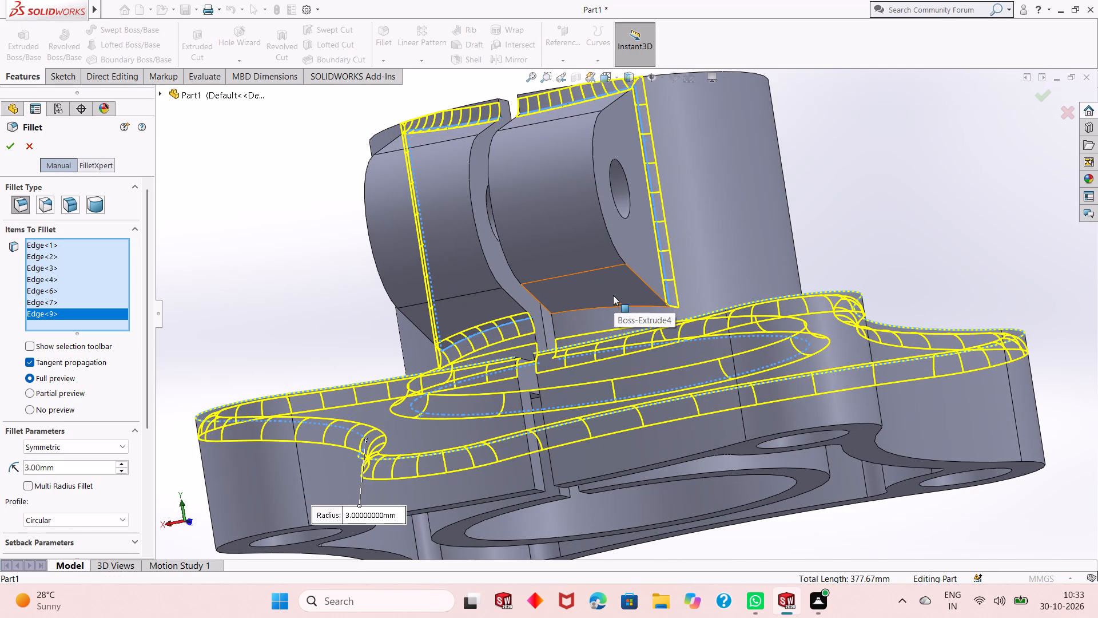
pyautogui.scroll(1, 620, 322)
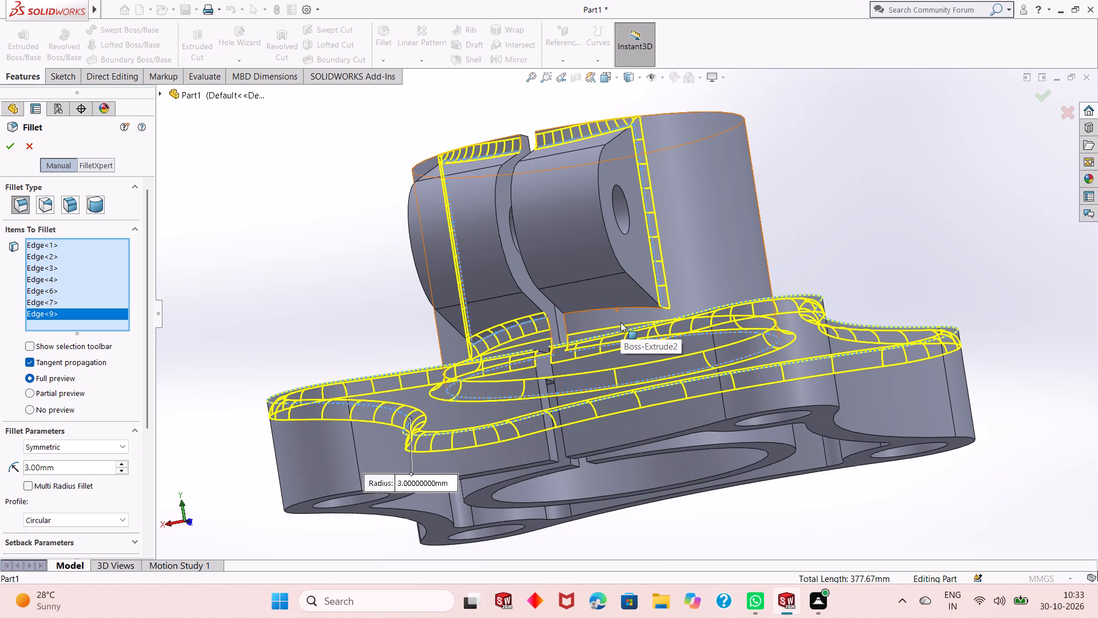
pyautogui.scroll(1, 786, 233)
pyautogui.moveTo(785, 231); pyautogui.dragTo(786, 251, button='middle')
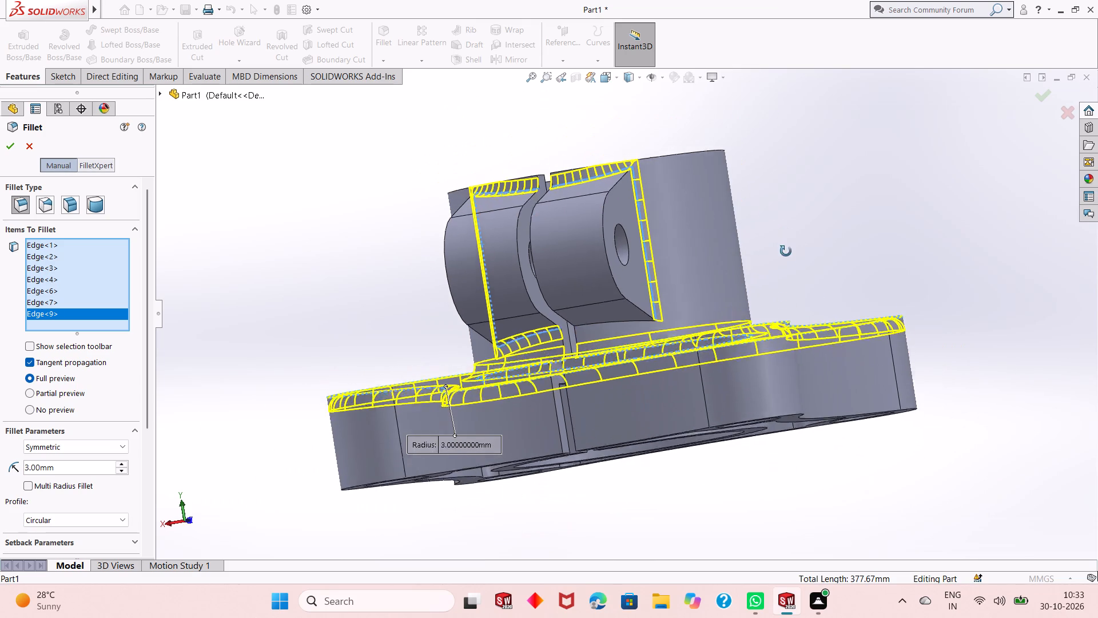
pyautogui.moveTo(786, 251); pyautogui.dragTo(896, 209, button='middle')
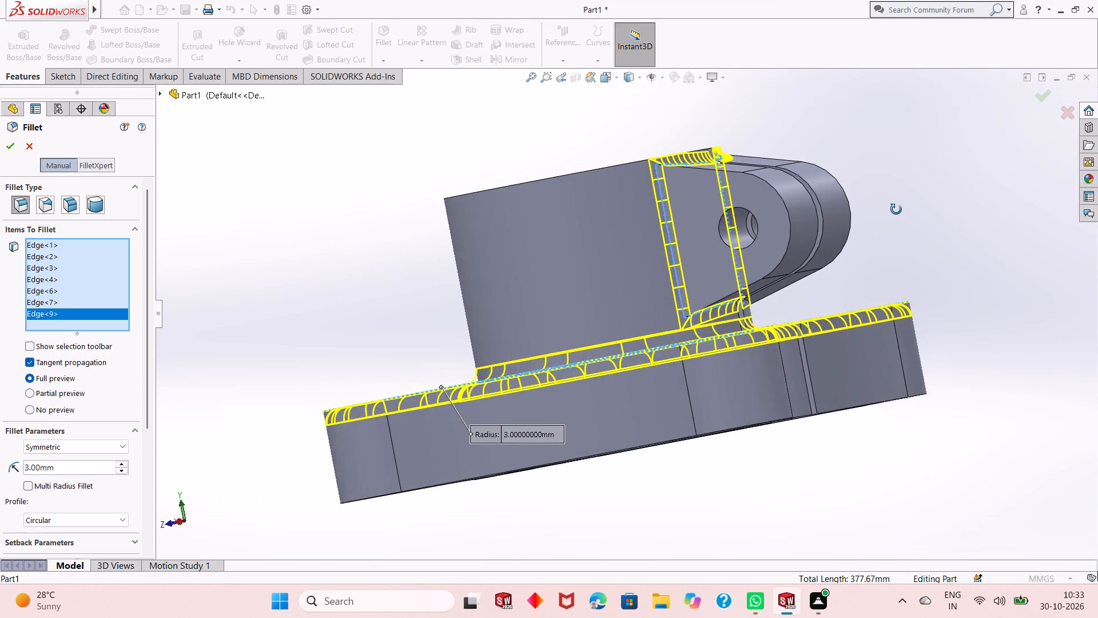
pyautogui.moveTo(896, 209); pyautogui.dragTo(665, 262, button='middle')
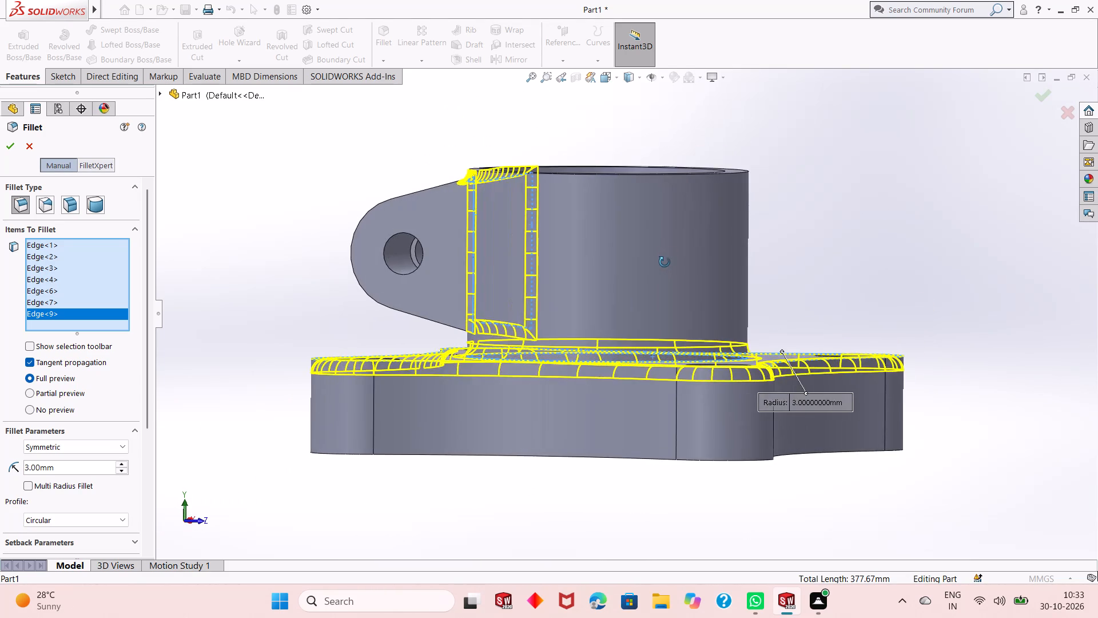
pyautogui.moveTo(665, 262); pyautogui.dragTo(834, 231, button='middle')
pyautogui.moveTo(726, 344); pyautogui.dragTo(747, 284, button='middle')
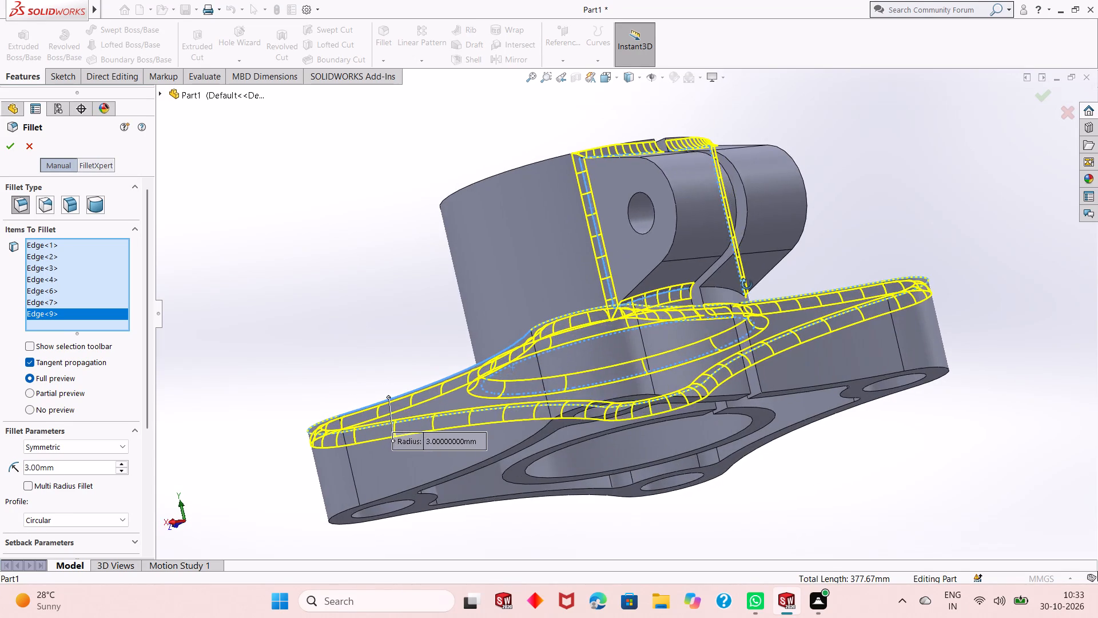
pyautogui.moveTo(747, 284); pyautogui.dragTo(645, 302, button='middle')
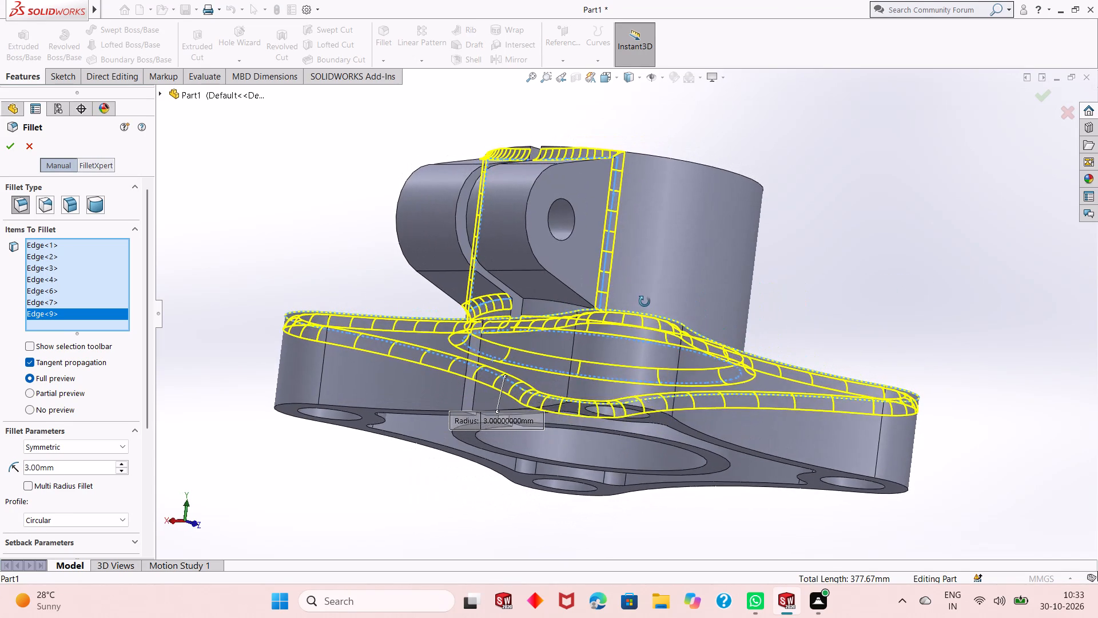
pyautogui.moveTo(645, 302); pyautogui.dragTo(645, 310, button='middle')
pyautogui.scroll(-4, 556, 316)
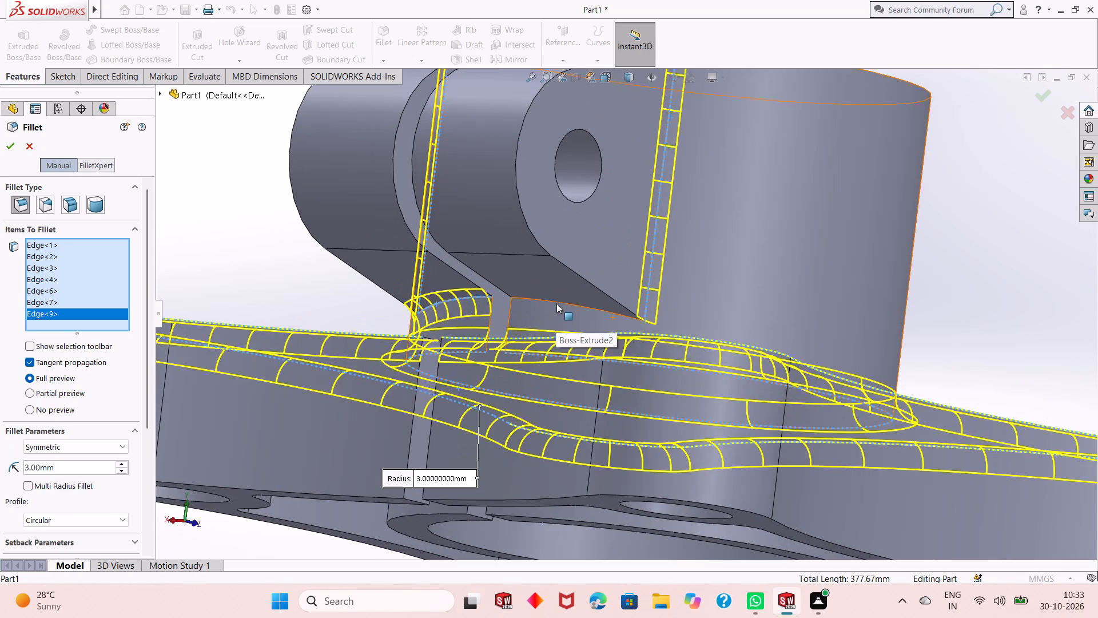
pyautogui.click(562, 301)
# Examine the fillet preview around both lug halves, the boss and the plate from several sides.
pyautogui.scroll(2, 615, 302)
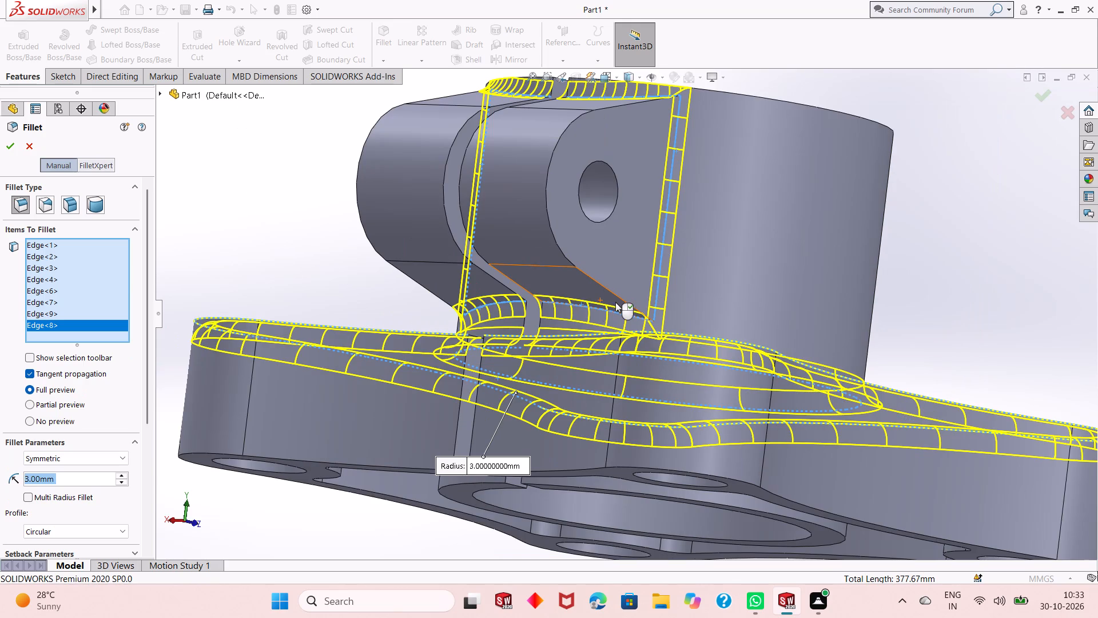
pyautogui.scroll(2, 759, 323)
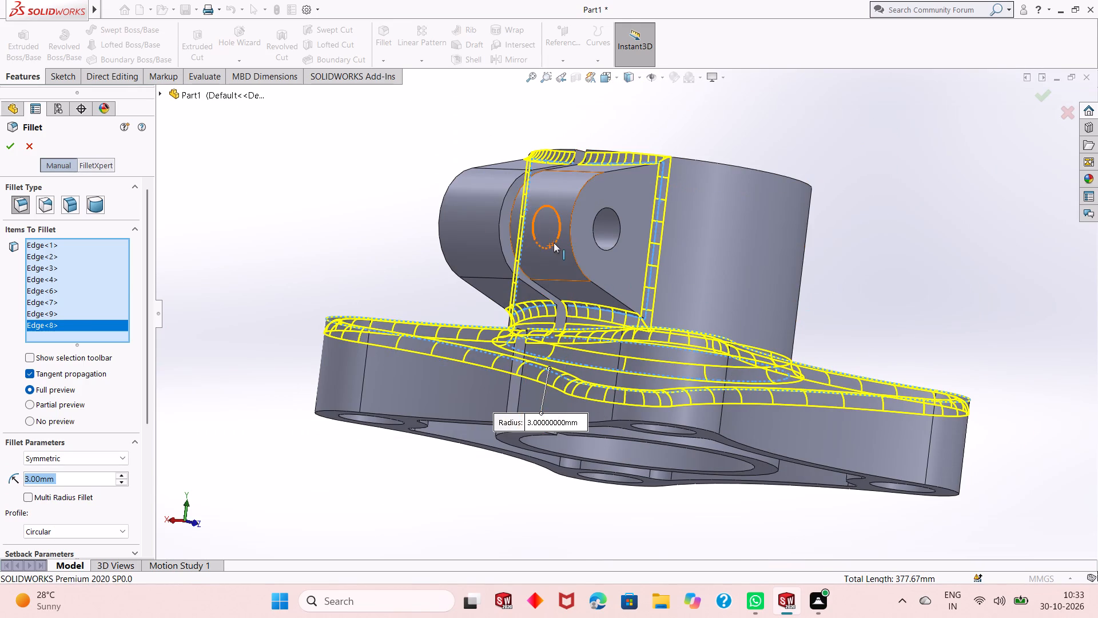
pyautogui.moveTo(554, 245); pyautogui.dragTo(563, 259, button='middle')
pyautogui.moveTo(566, 255); pyautogui.dragTo(566, 259, button='middle')
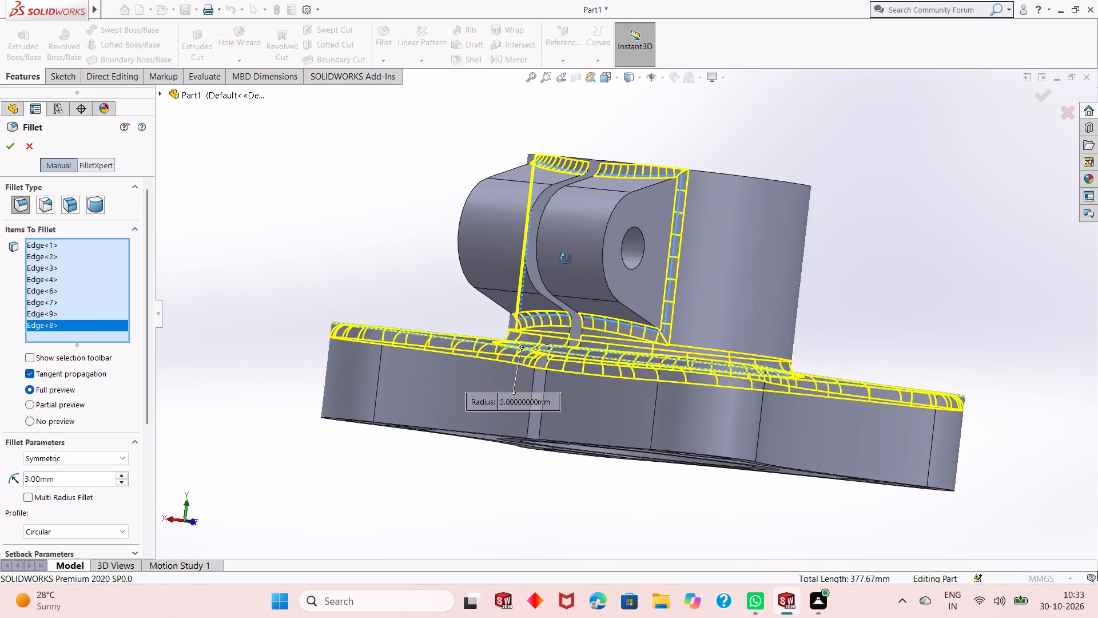
pyautogui.moveTo(566, 259); pyautogui.dragTo(635, 266, button='middle')
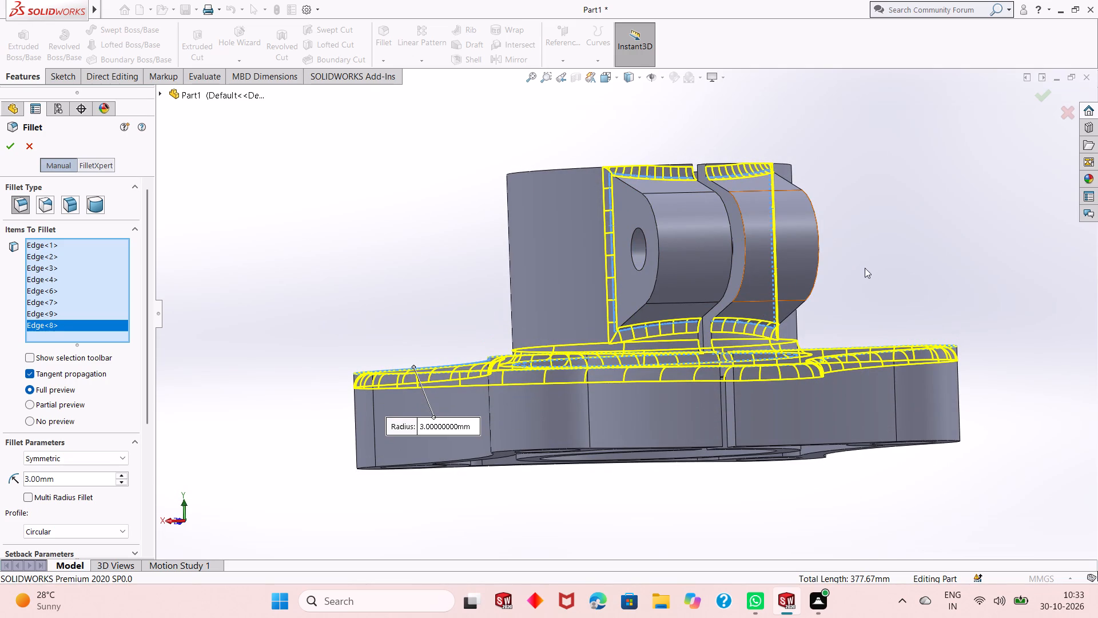
pyautogui.moveTo(878, 268); pyautogui.dragTo(825, 278, button='middle')
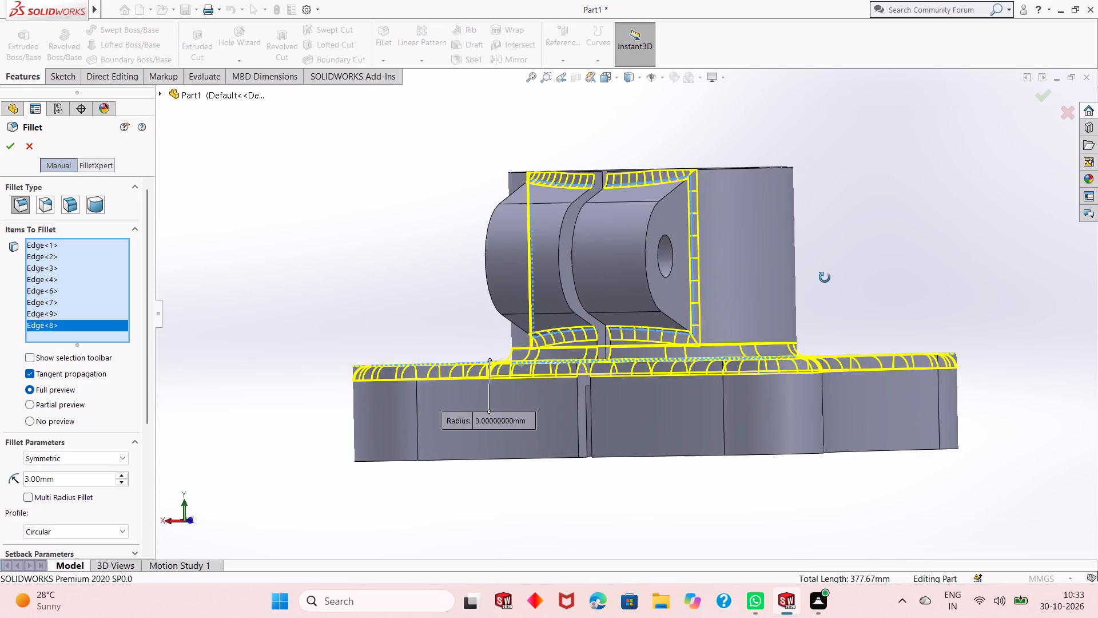
pyautogui.moveTo(825, 278); pyautogui.dragTo(780, 283, button='middle')
pyautogui.scroll(1, 570, 290)
pyautogui.moveTo(570, 285); pyautogui.dragTo(542, 339, button='middle')
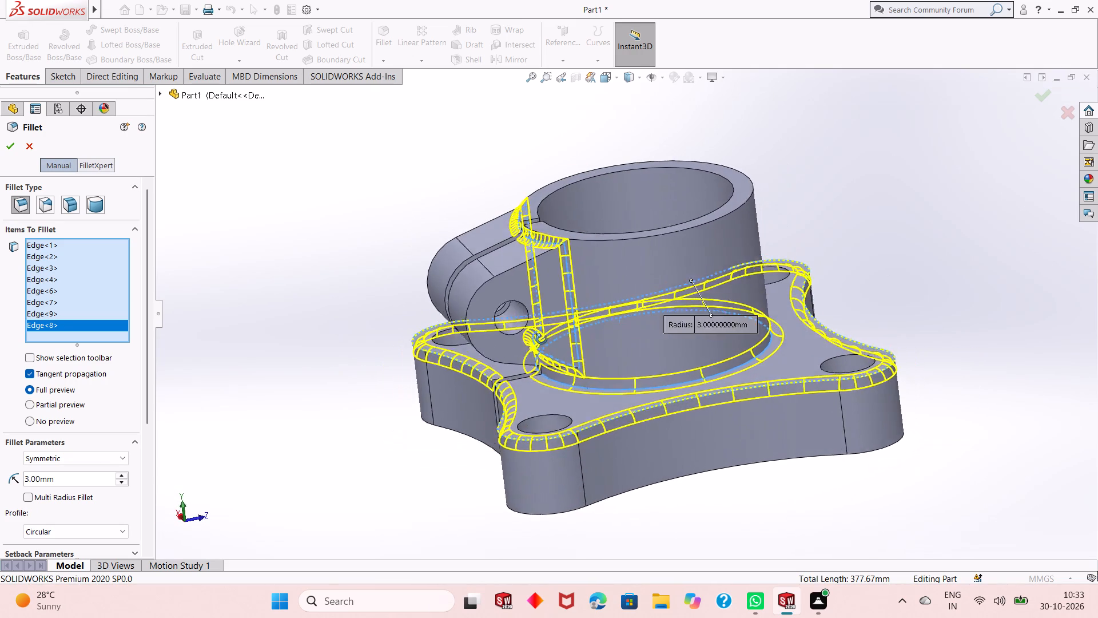
pyautogui.moveTo(542, 339); pyautogui.dragTo(522, 299, button='middle')
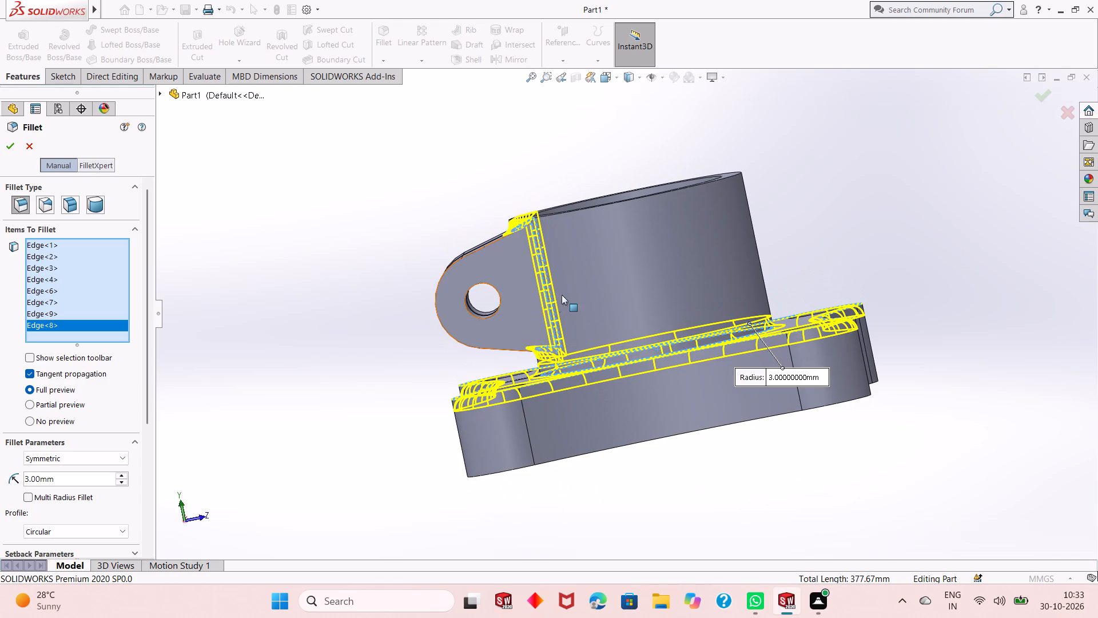
pyautogui.middleClick(835, 279)
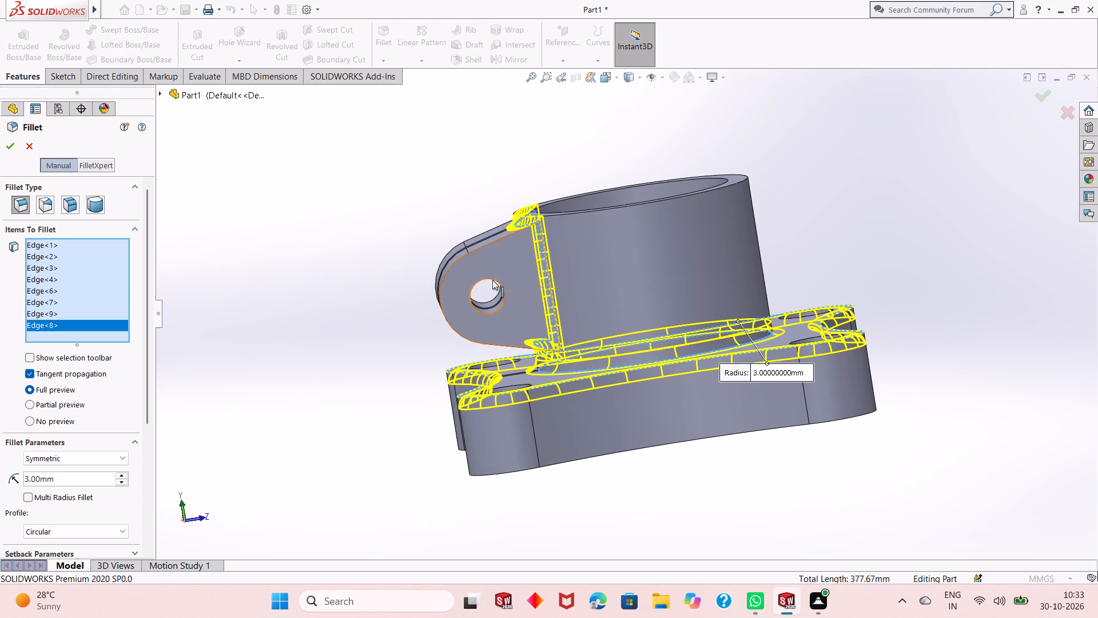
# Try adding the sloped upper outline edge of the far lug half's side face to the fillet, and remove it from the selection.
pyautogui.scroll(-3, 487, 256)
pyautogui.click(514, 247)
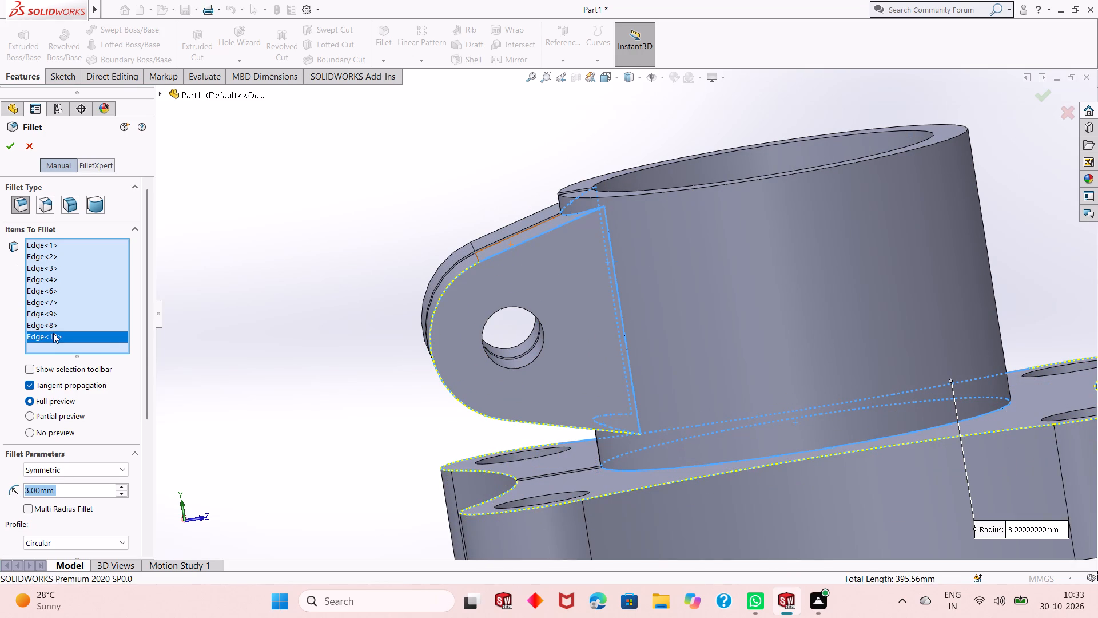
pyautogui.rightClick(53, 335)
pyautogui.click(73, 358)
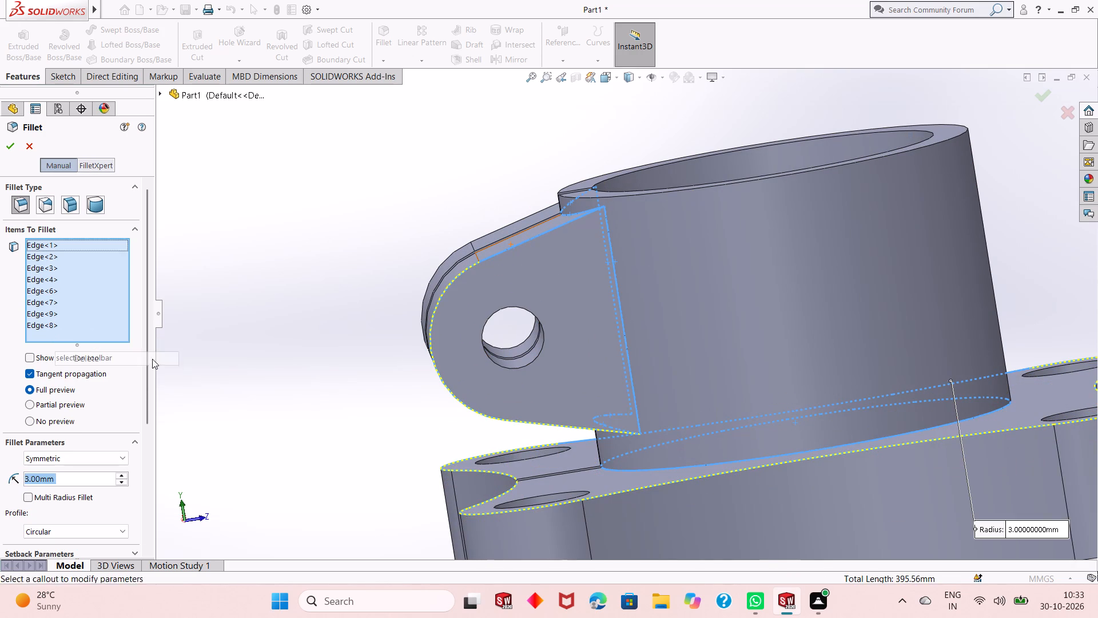
# Apply the 3 mm fillet to the selected plate, boss and lug edges, and check the finished part from below and above.
pyautogui.click(11, 143)
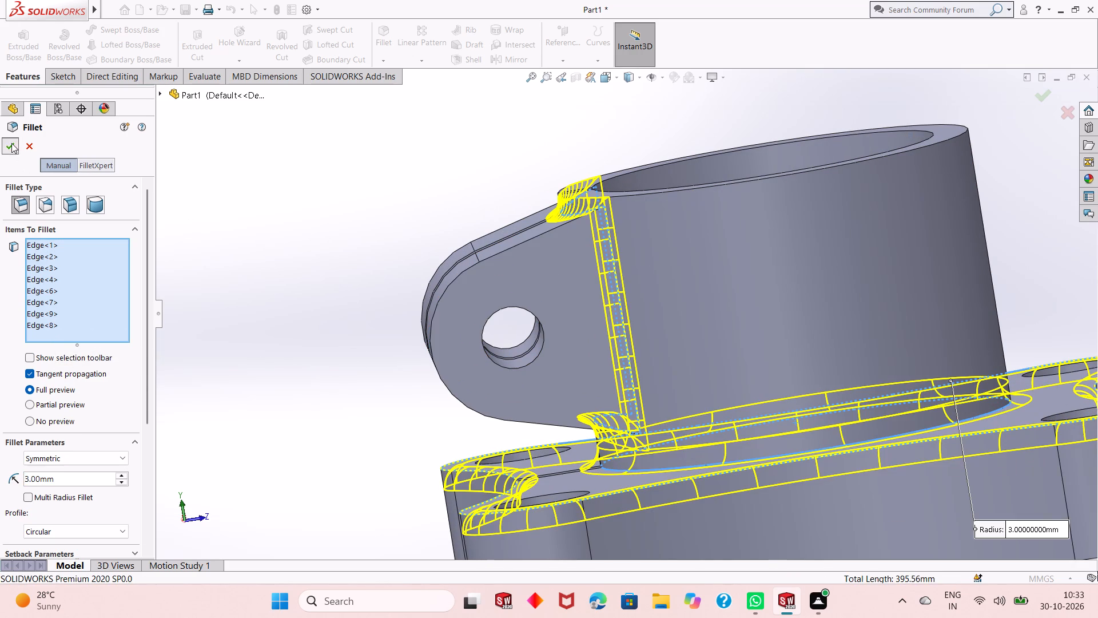
pyautogui.scroll(2, 733, 383)
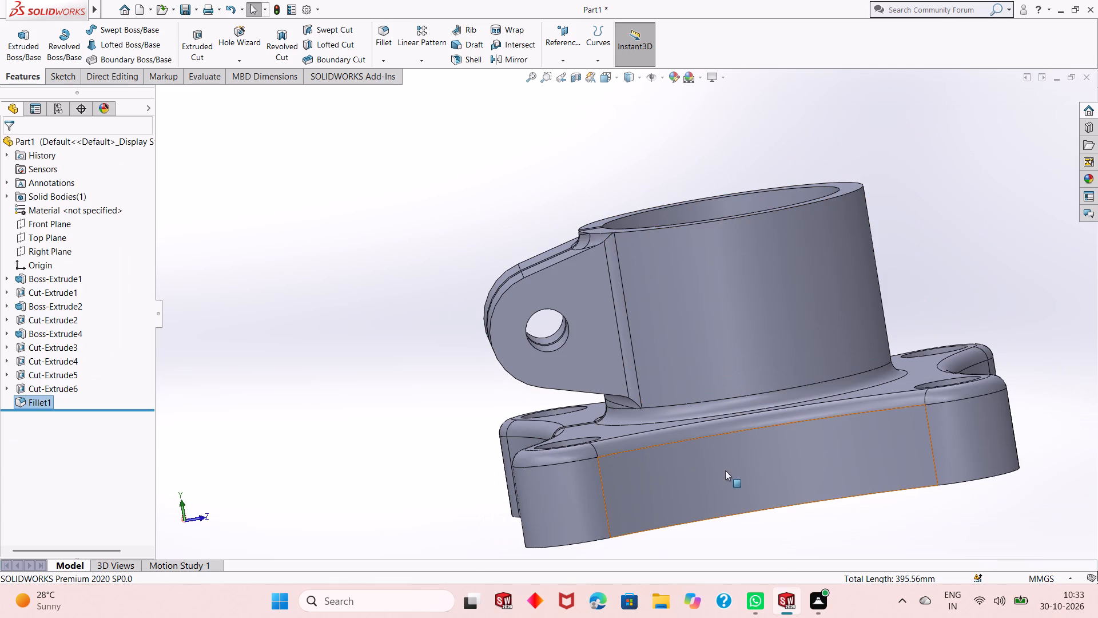
pyautogui.scroll(1, 737, 495)
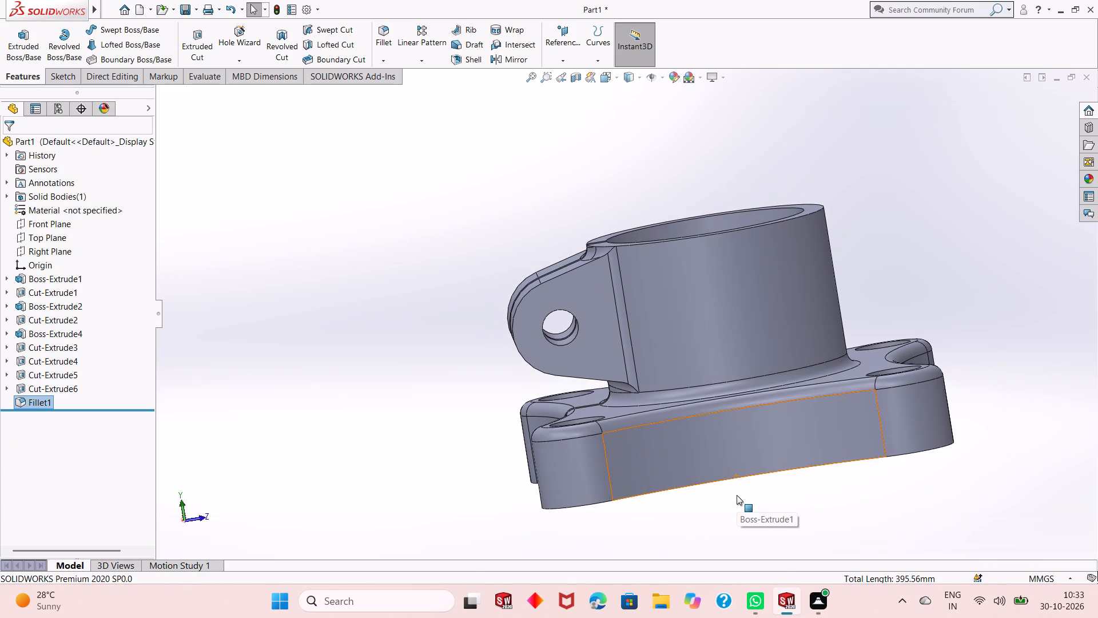
pyautogui.scroll(1, 689, 433)
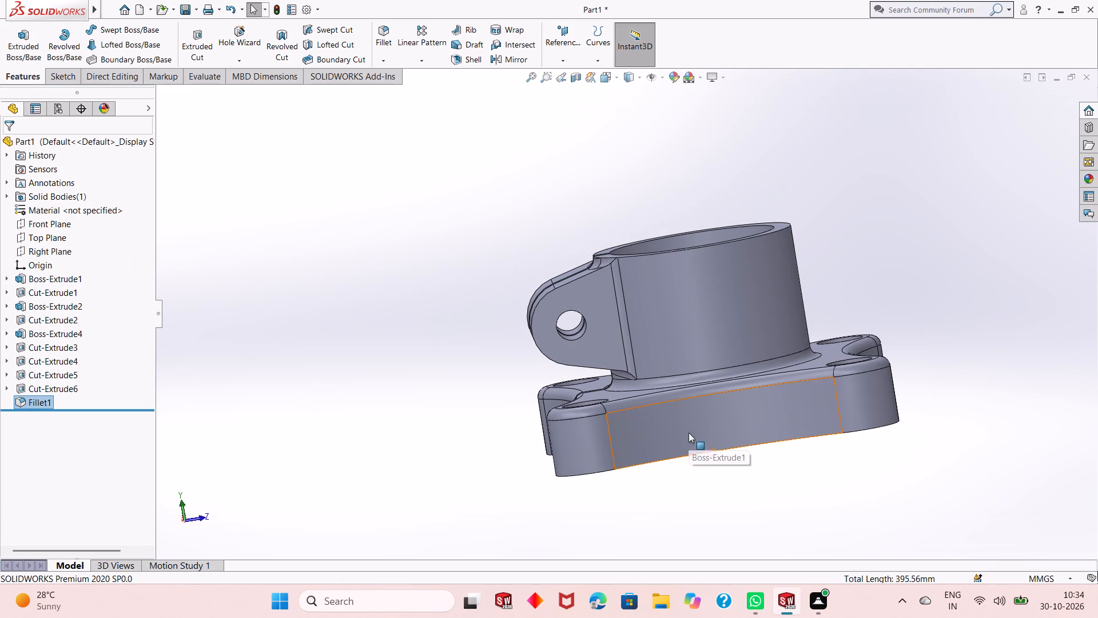
pyautogui.moveTo(691, 488); pyautogui.dragTo(746, 389, button='middle')
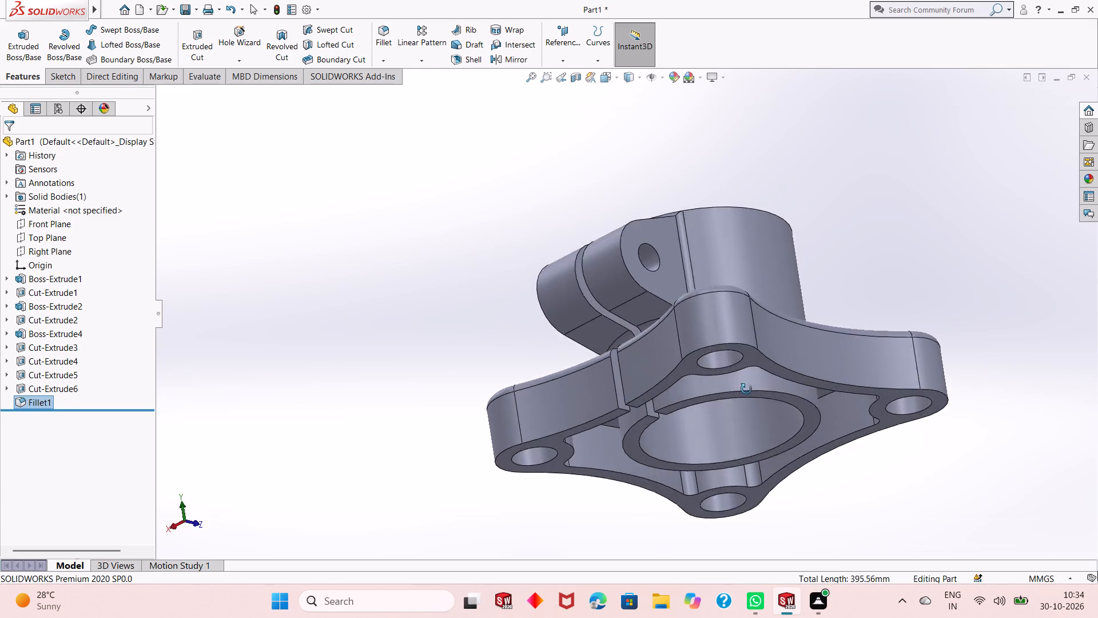
pyautogui.moveTo(746, 389); pyautogui.dragTo(945, 290, button='middle')
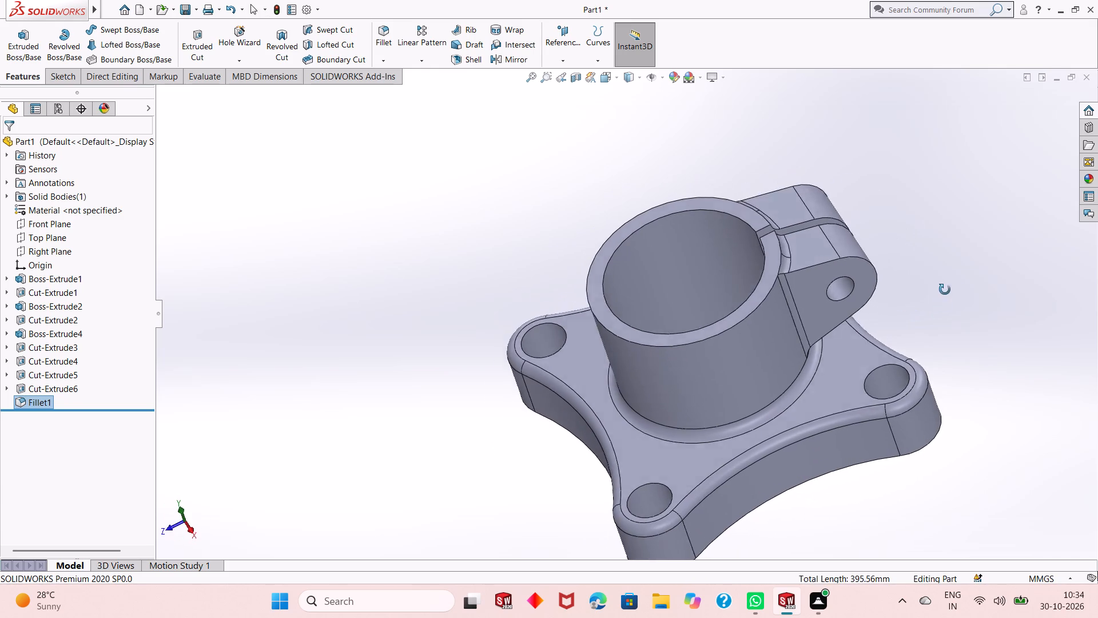
# Examine the filleted plate rim, bored boss and side lug from the side and from above.
pyautogui.moveTo(945, 290); pyautogui.dragTo(953, 295, button='middle')
pyautogui.moveTo(809, 517); pyautogui.dragTo(850, 360, button='middle')
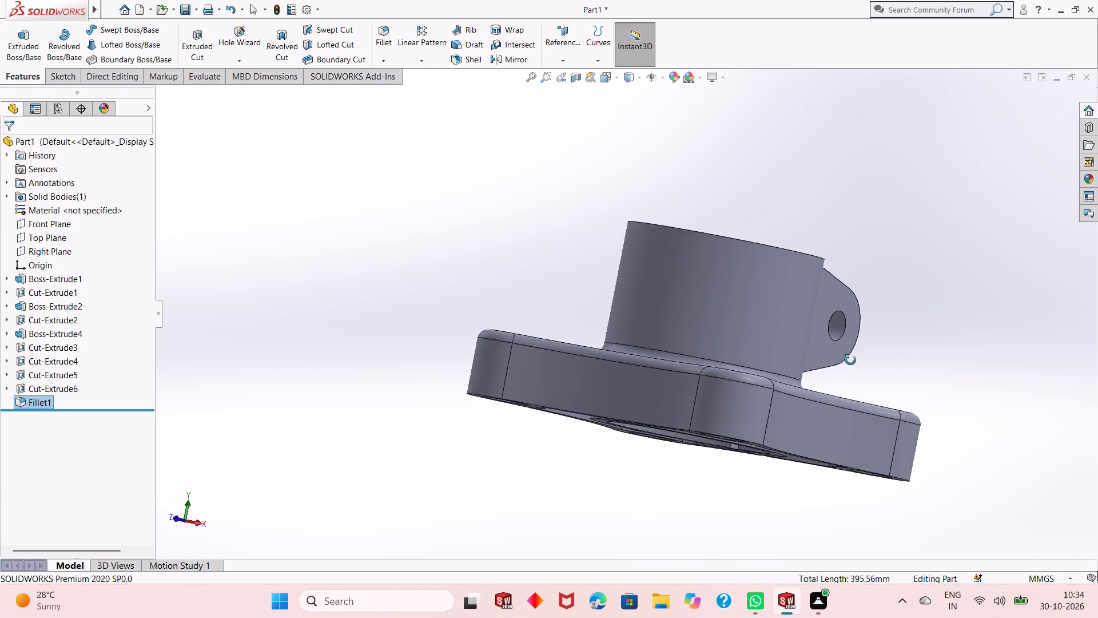
pyautogui.moveTo(850, 360); pyautogui.dragTo(799, 356, button='middle')
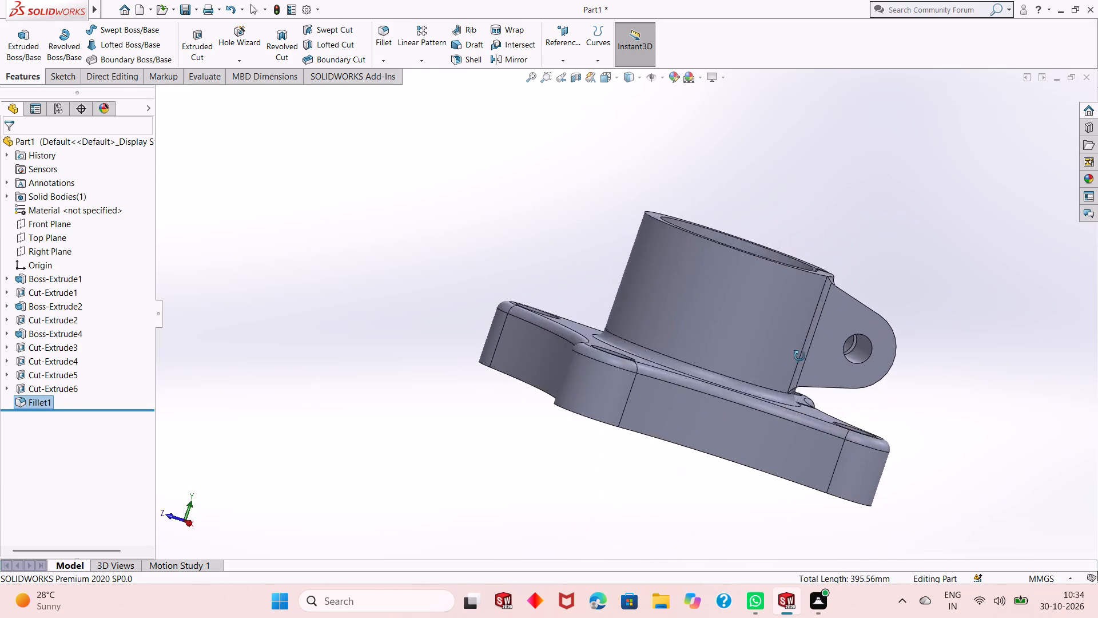
pyautogui.moveTo(799, 356); pyautogui.dragTo(769, 461, button='middle')
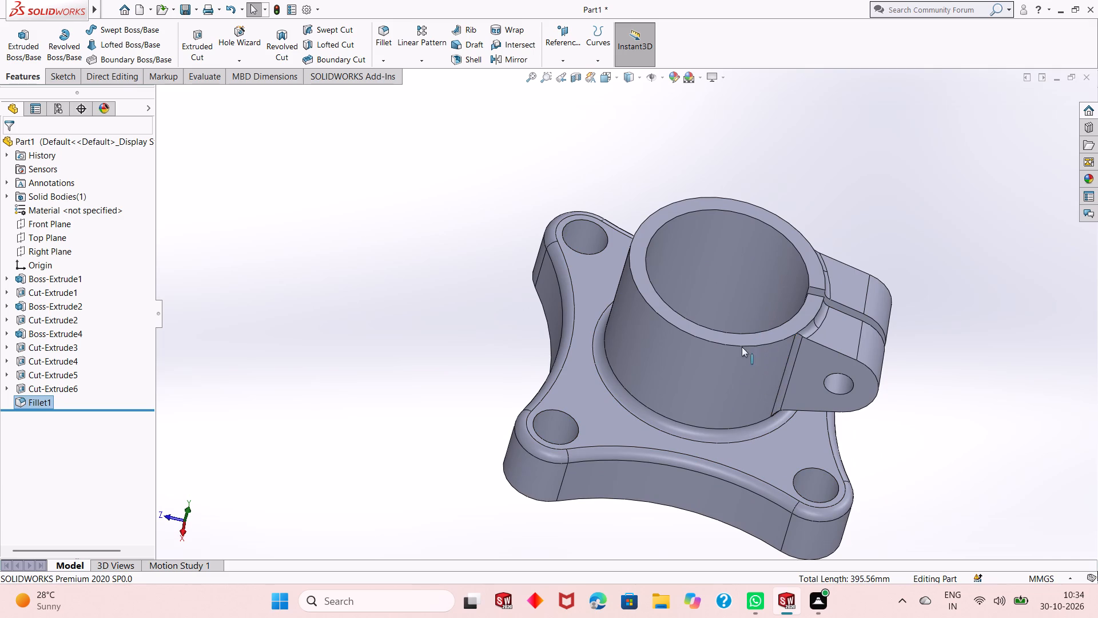
pyautogui.scroll(1, 746, 462)
pyautogui.scroll(-1, 743, 418)
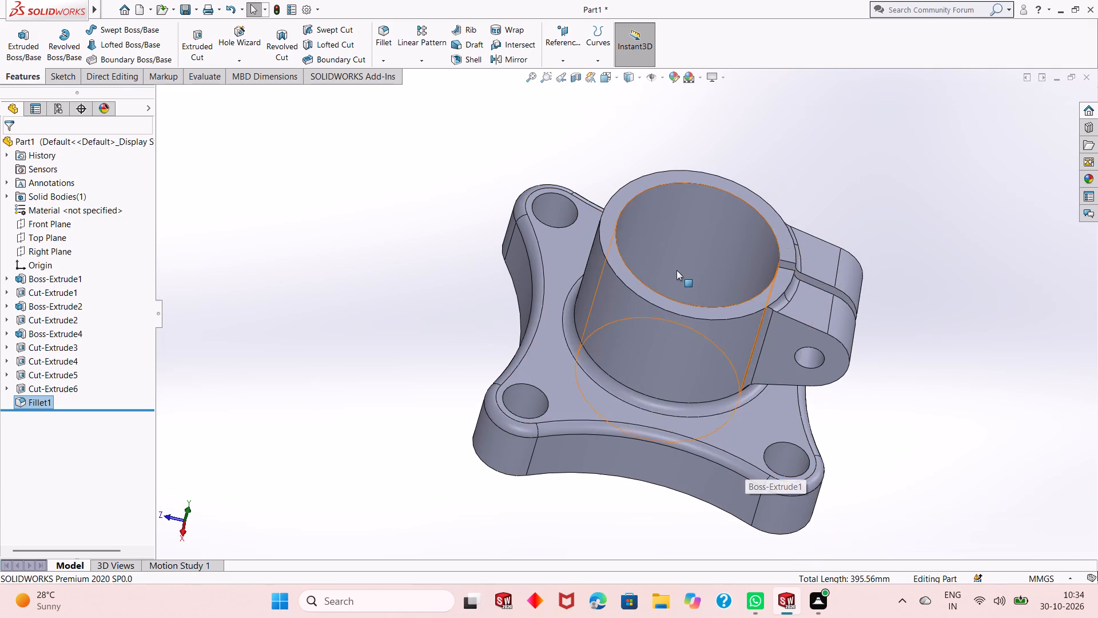
pyautogui.scroll(-2, 674, 260)
pyautogui.scroll(2, 691, 356)
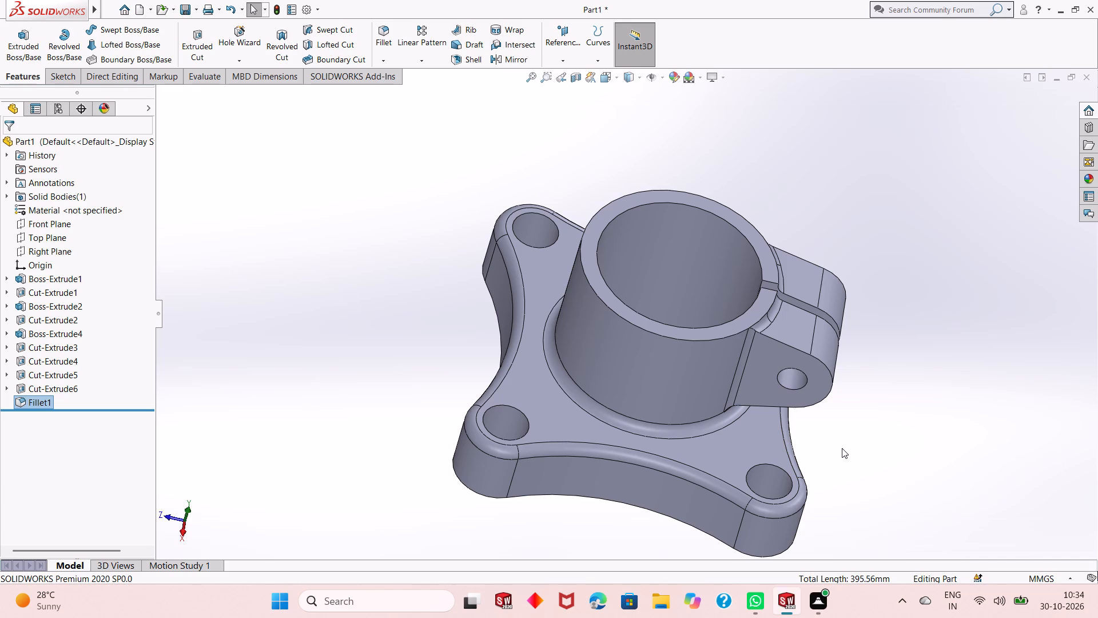
# Examine the plate's underside, including the bottom pocket, the boss ring, the lobe holes and the slot.
pyautogui.moveTo(619, 522); pyautogui.dragTo(613, 556, button='middle')
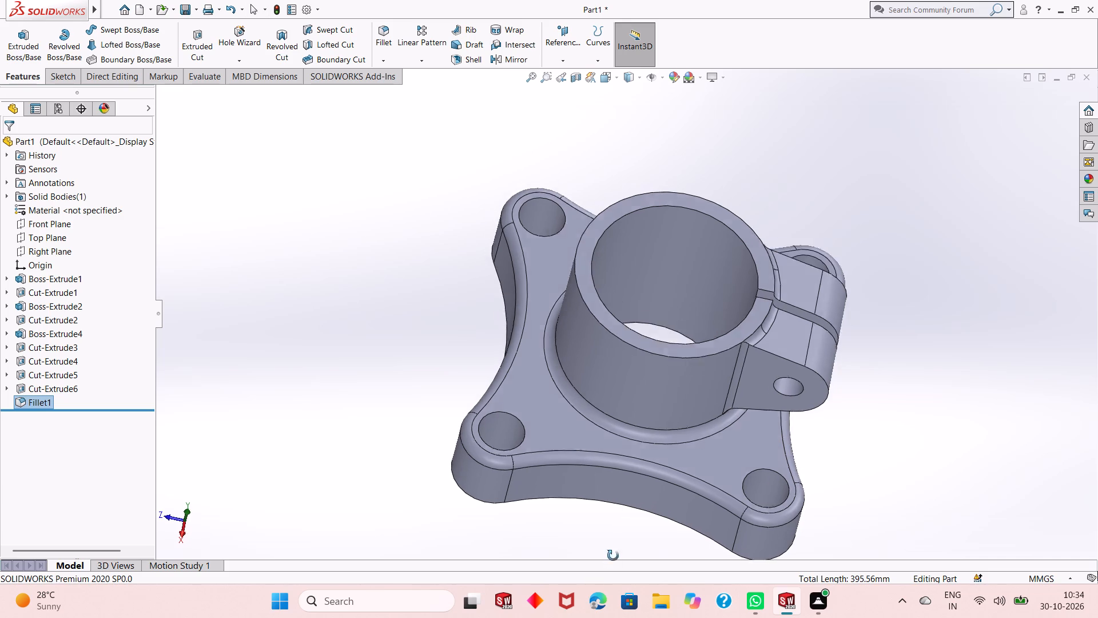
pyautogui.moveTo(613, 556); pyautogui.dragTo(628, 252, button='middle')
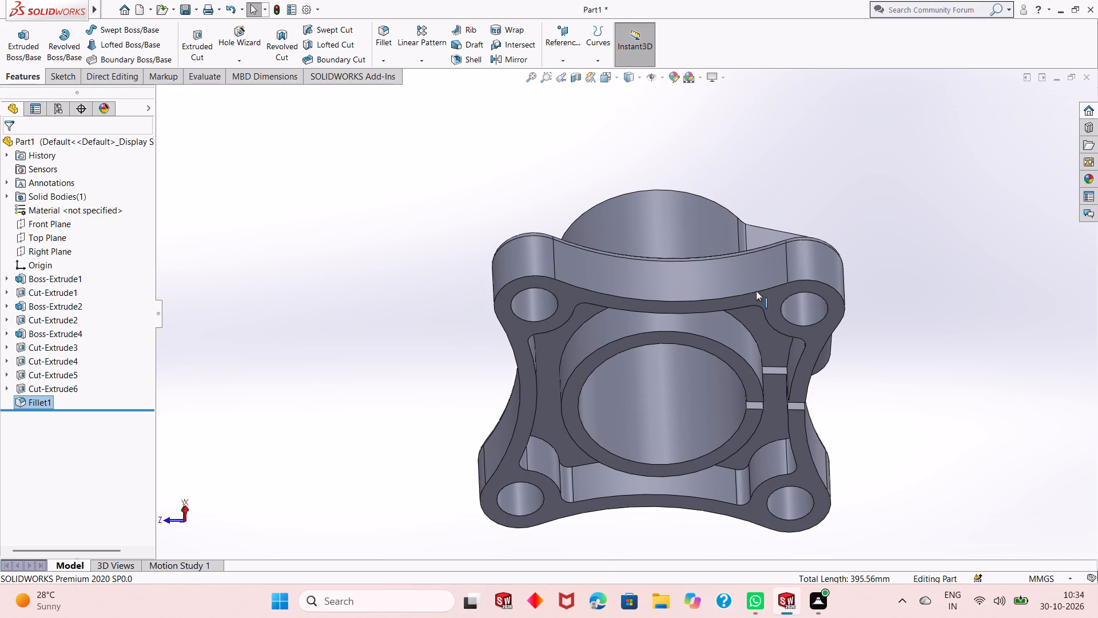
pyautogui.moveTo(846, 501); pyautogui.dragTo(886, 339, button='middle')
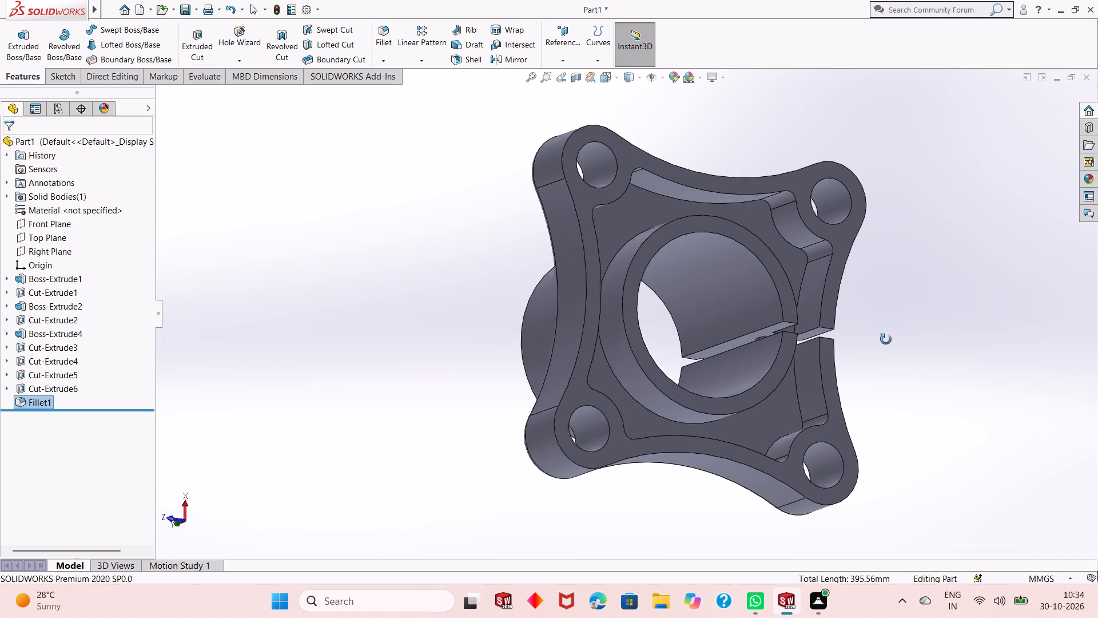
pyautogui.moveTo(886, 339); pyautogui.dragTo(832, 374, button='middle')
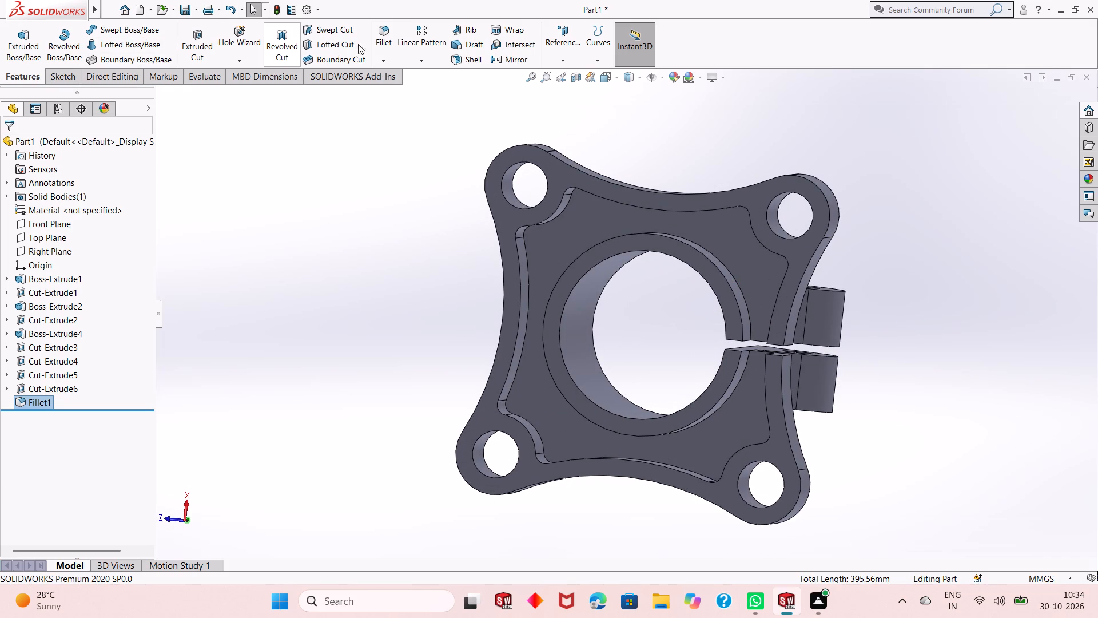
pyautogui.moveTo(615, 247); pyautogui.dragTo(628, 324, button='middle')
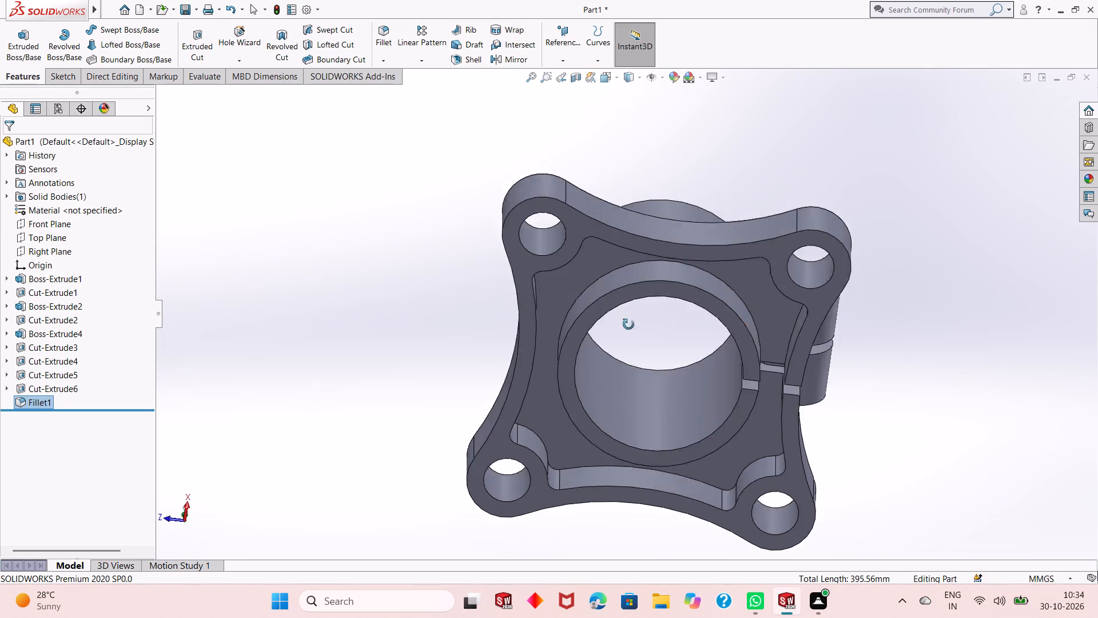
pyautogui.moveTo(628, 324); pyautogui.dragTo(635, 439, button='middle')
pyautogui.moveTo(696, 335); pyautogui.dragTo(642, 485, button='middle')
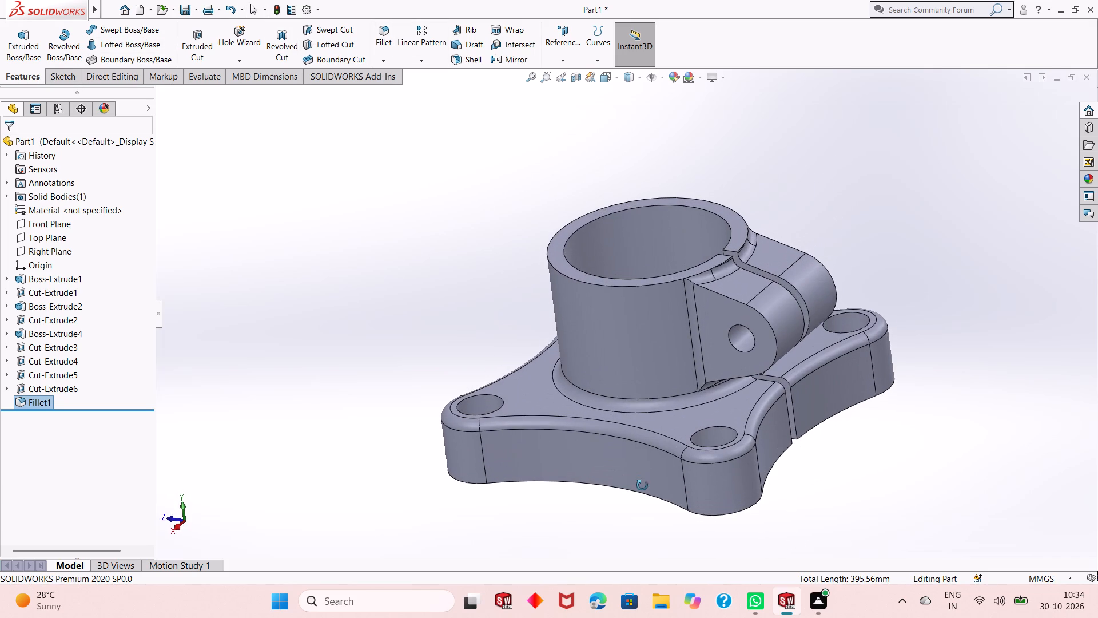
pyautogui.moveTo(642, 485); pyautogui.dragTo(642, 486, button='middle')
# Examine the slotted lug, its cross hole and the fillets at the boss and plate up close.
pyautogui.moveTo(817, 484); pyautogui.dragTo(763, 418, button='middle')
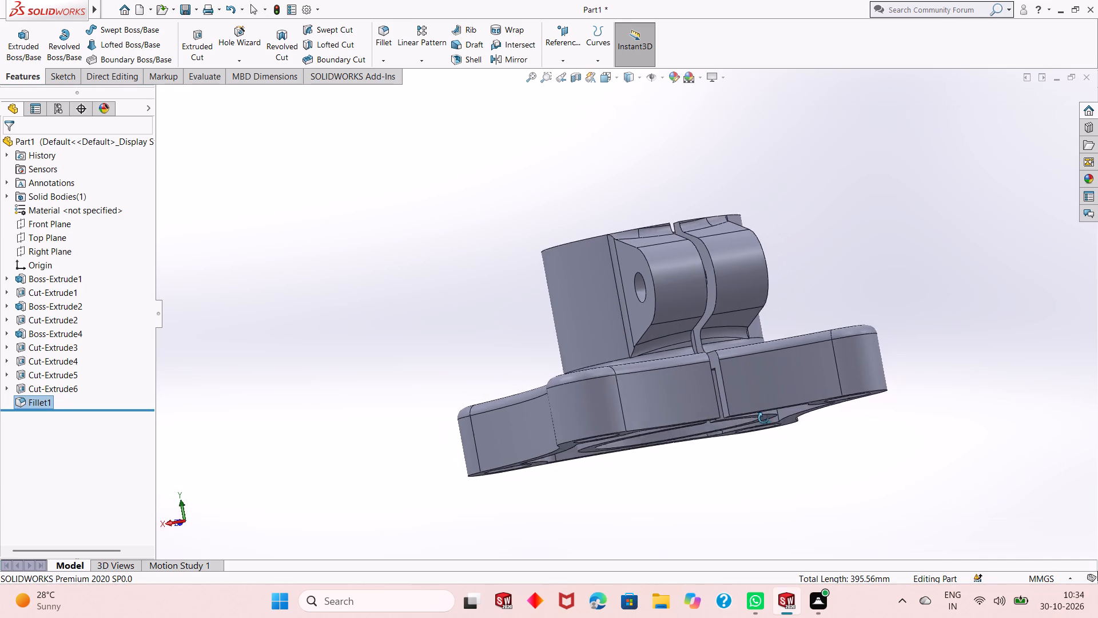
pyautogui.moveTo(763, 418); pyautogui.dragTo(762, 446, button='middle')
pyautogui.moveTo(682, 356); pyautogui.dragTo(695, 351, button='middle')
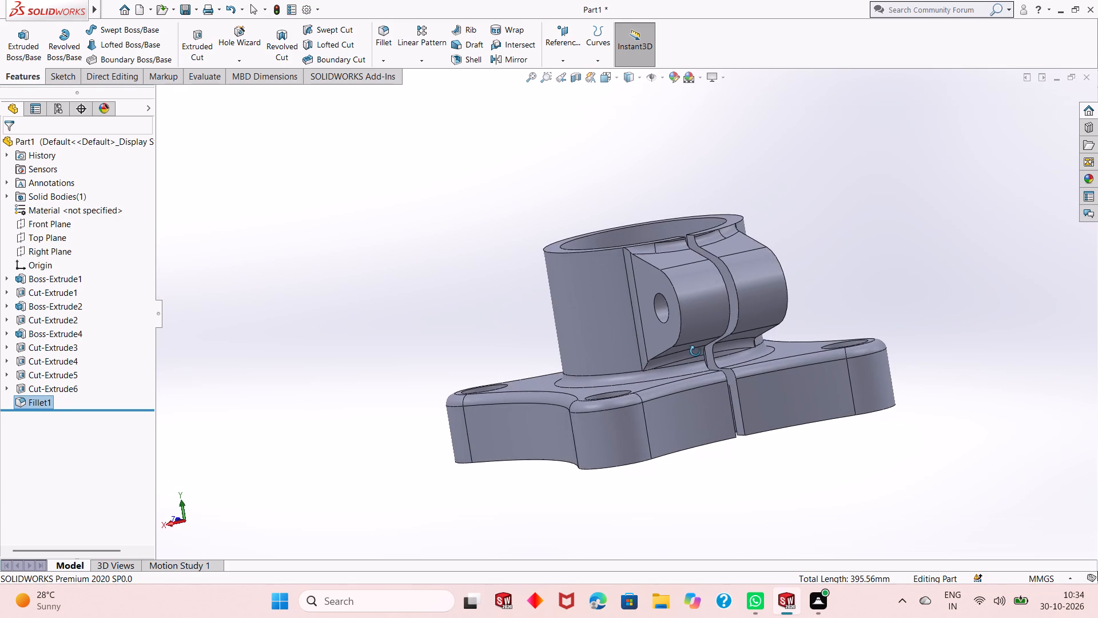
pyautogui.moveTo(695, 351); pyautogui.dragTo(729, 360, button='middle')
pyautogui.scroll(-1, 729, 360)
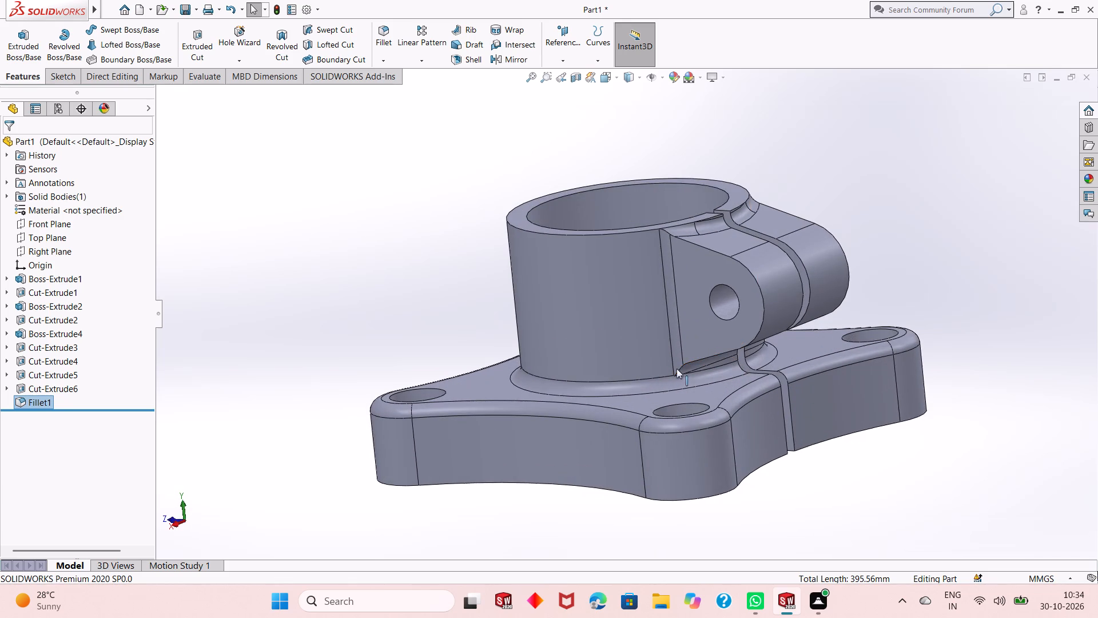
pyautogui.scroll(-2, 659, 334)
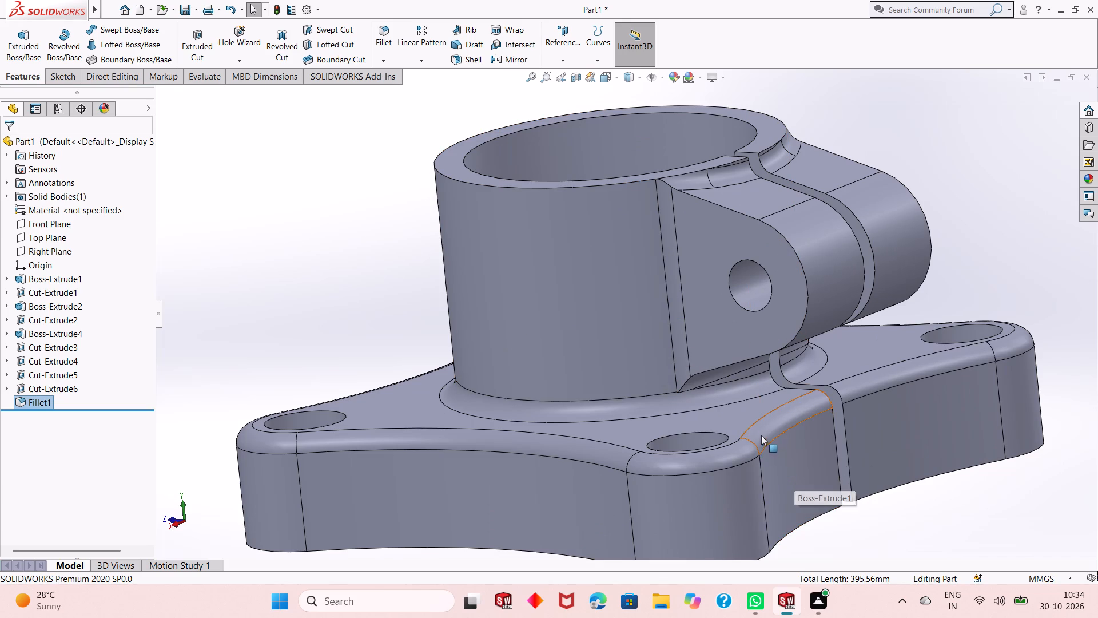
pyautogui.scroll(2, 810, 473)
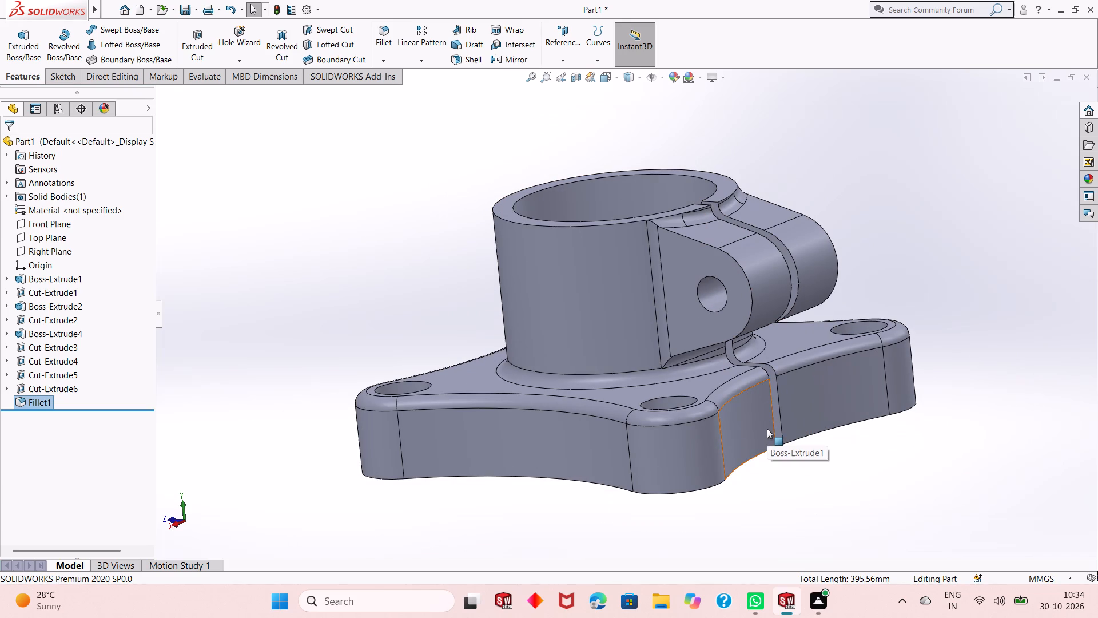
pyautogui.scroll(-2, 682, 331)
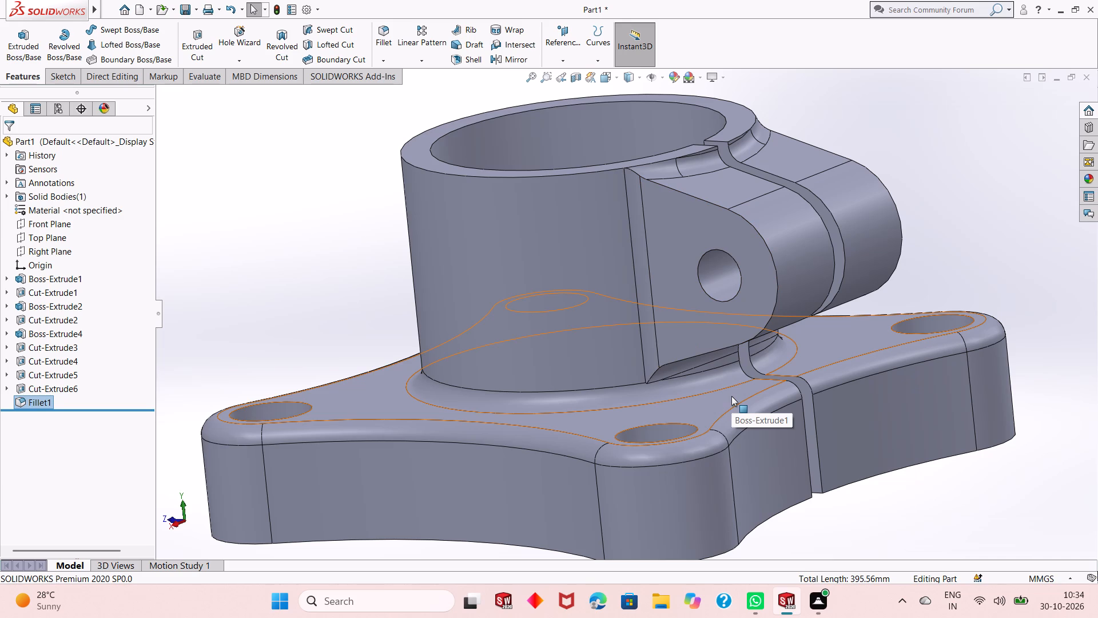
pyautogui.scroll(1, 698, 436)
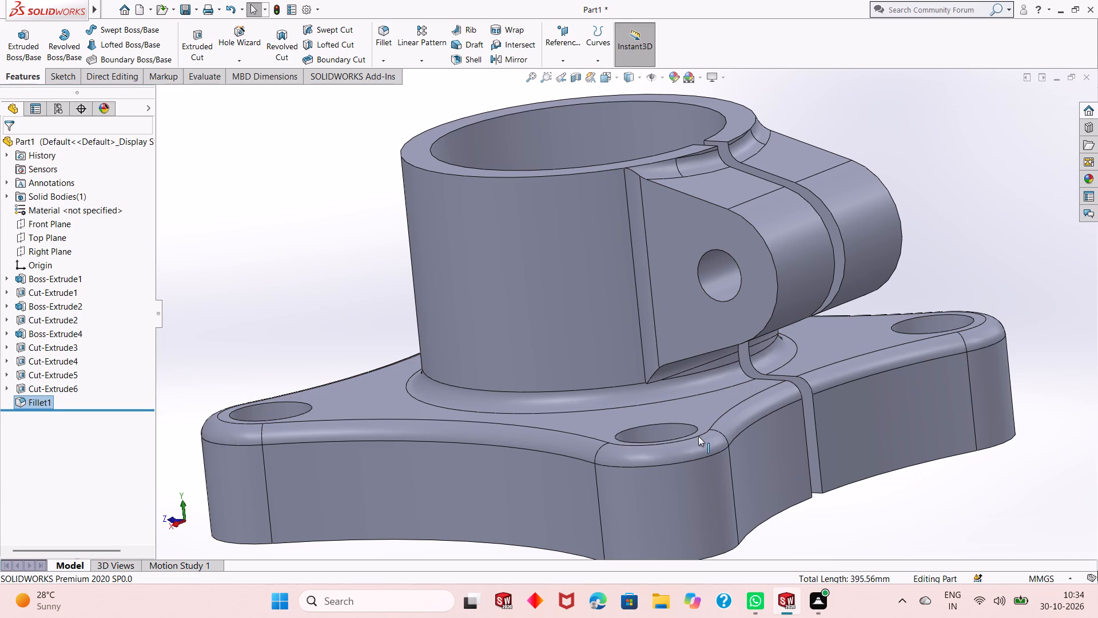
pyautogui.scroll(-1, 581, 332)
pyautogui.scroll(1, 773, 461)
pyautogui.moveTo(803, 508); pyautogui.dragTo(804, 509, button='middle')
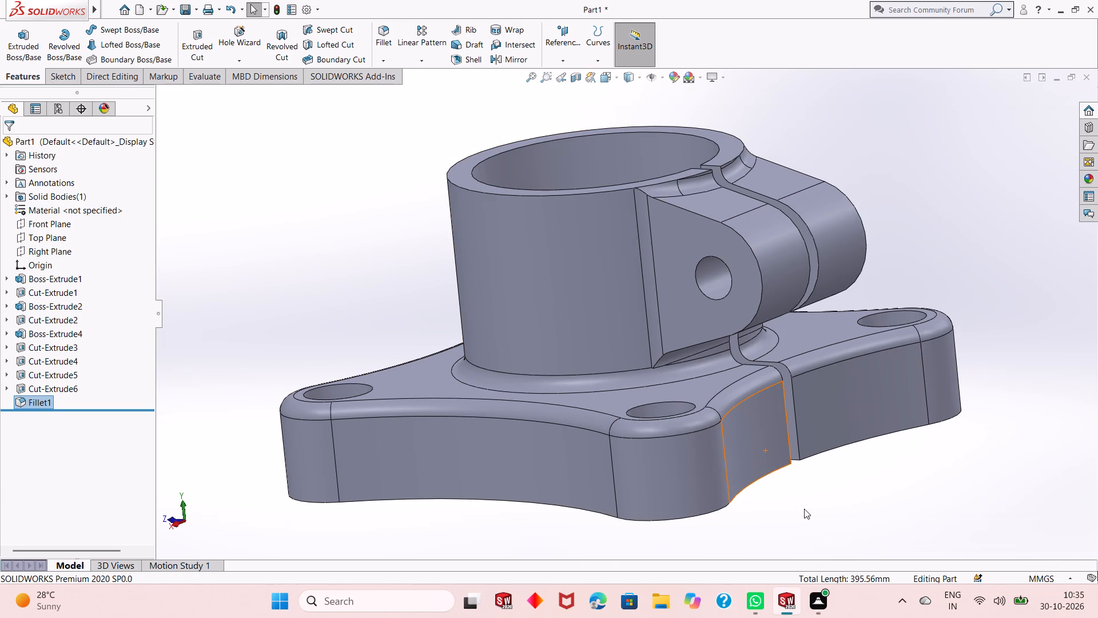
pyautogui.moveTo(804, 509); pyautogui.dragTo(841, 480, button='middle')
pyautogui.scroll(-2, 656, 300)
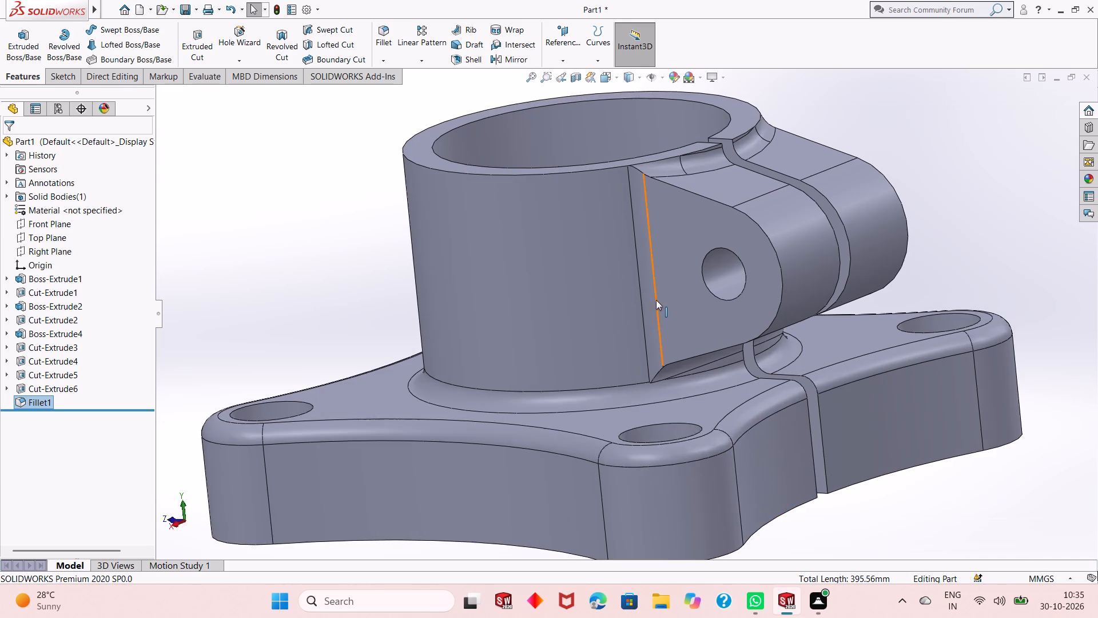
pyautogui.scroll(2, 688, 348)
# Check the bottom pocket again, and compare the lug, slot and plate edge from a low side view.
pyautogui.moveTo(787, 492); pyautogui.dragTo(819, 308, button='middle')
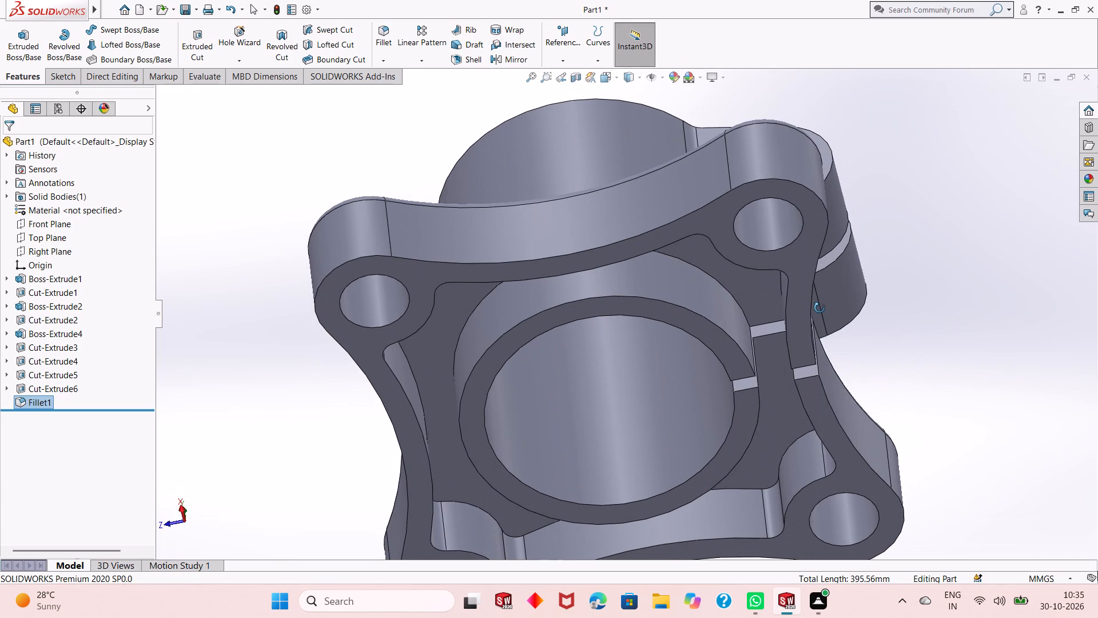
pyautogui.moveTo(819, 308); pyautogui.dragTo(779, 454, button='middle')
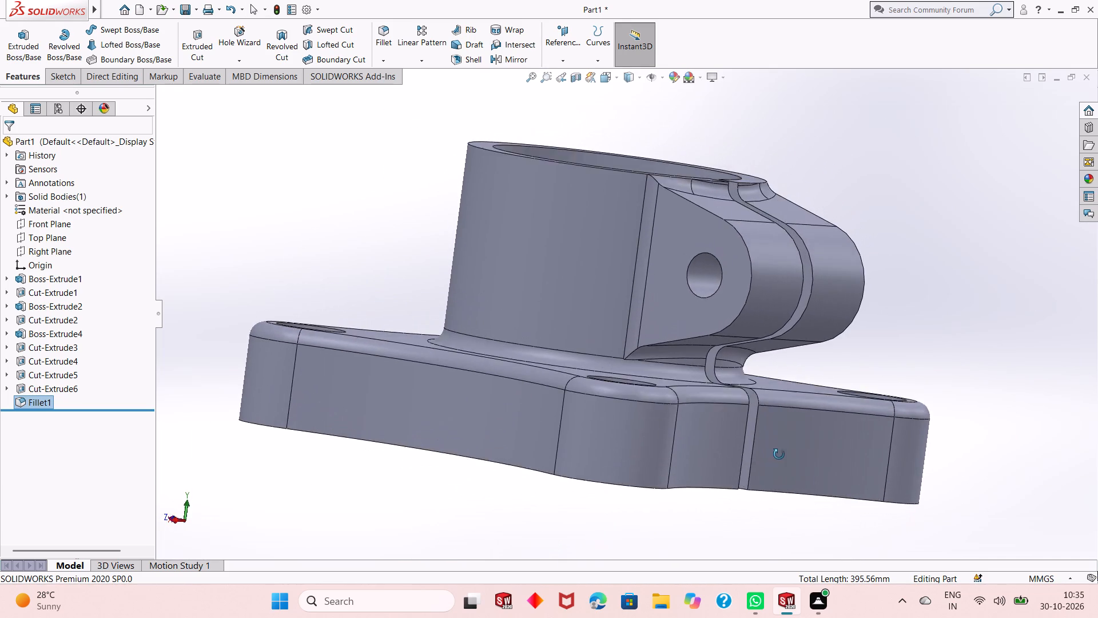
pyautogui.moveTo(779, 454); pyautogui.dragTo(769, 482, button='middle')
pyautogui.scroll(2, 754, 461)
pyautogui.moveTo(761, 433); pyautogui.dragTo(780, 402, button='middle')
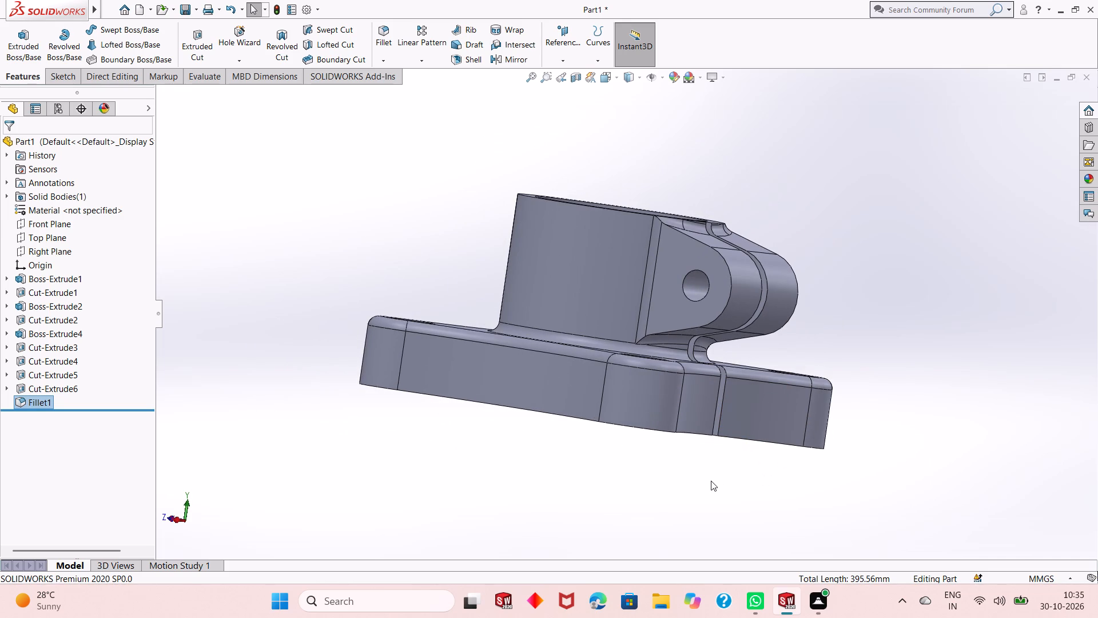
pyautogui.moveTo(710, 484); pyautogui.dragTo(766, 346, button='middle')
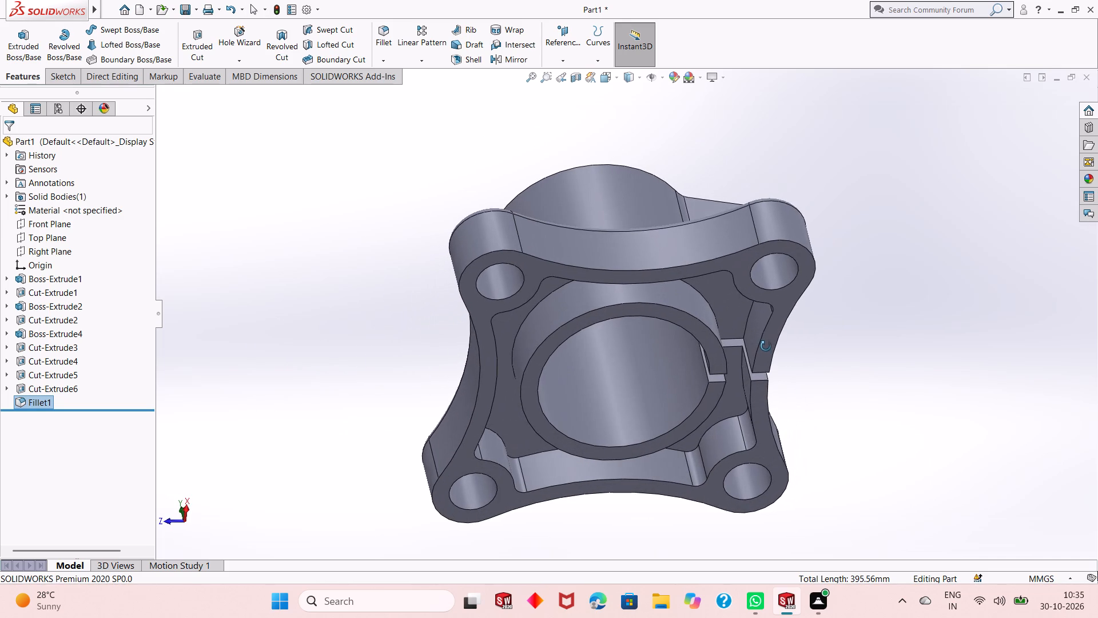
pyautogui.moveTo(766, 346); pyautogui.dragTo(696, 496, button='middle')
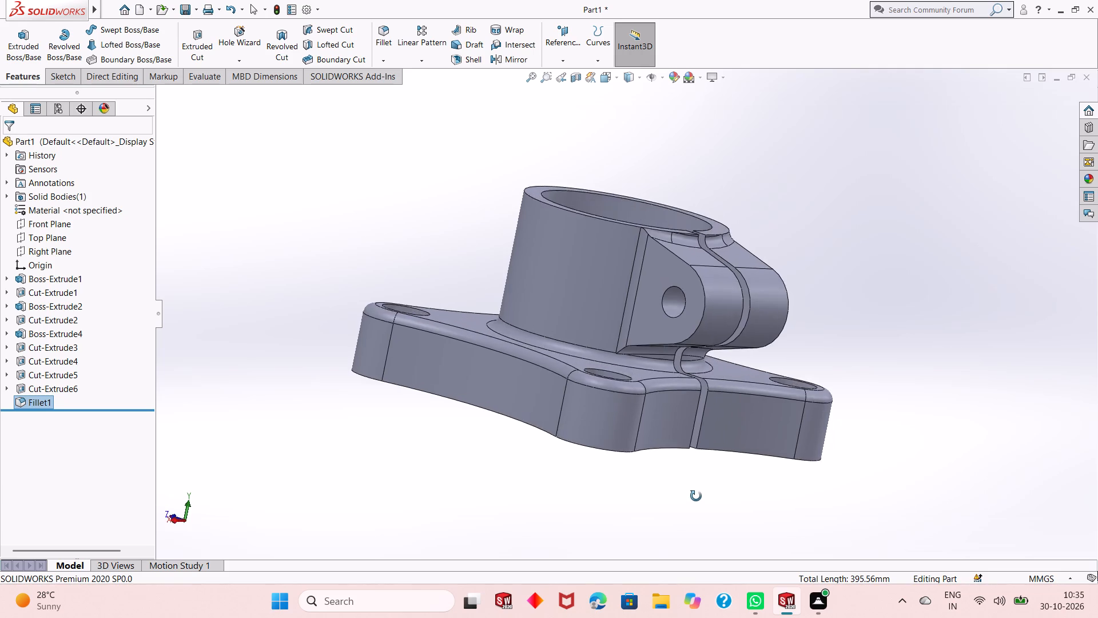
pyautogui.moveTo(696, 496); pyautogui.dragTo(694, 509, button='middle')
pyautogui.scroll(1, 694, 503)
pyautogui.scroll(-3, 656, 351)
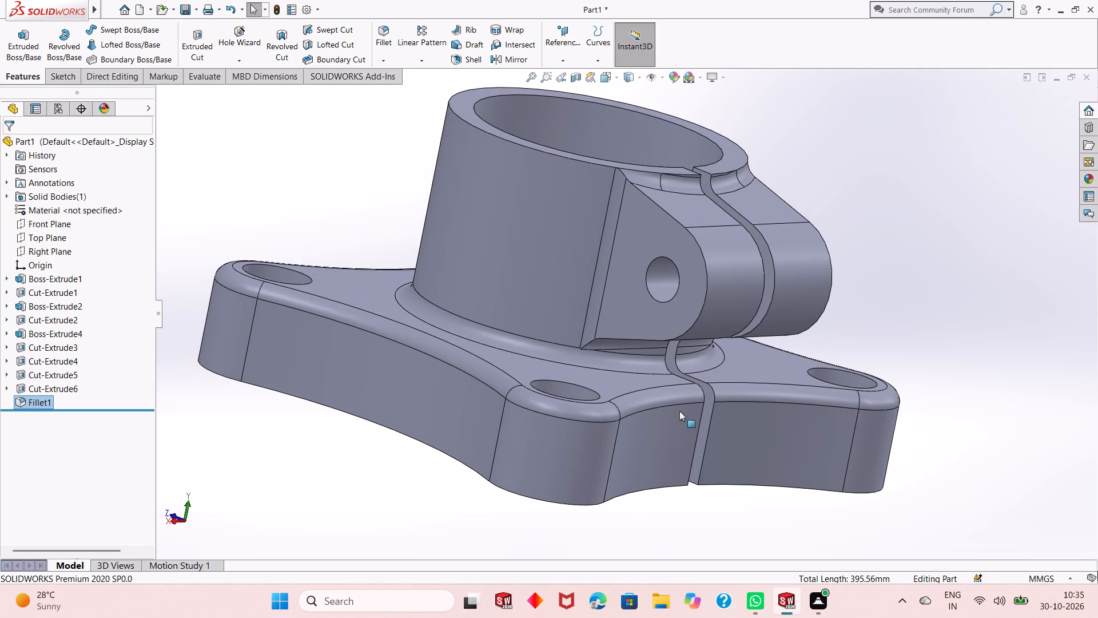
pyautogui.scroll(-1, 661, 393)
pyautogui.scroll(3, 661, 394)
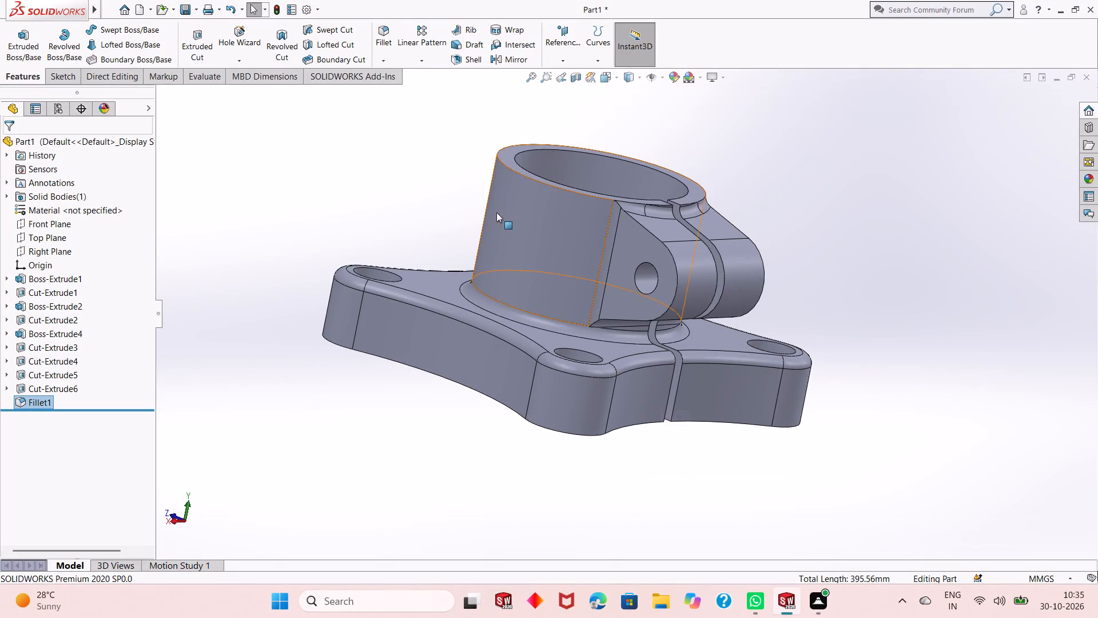
pyautogui.scroll(-2, 475, 196)
pyautogui.scroll(2, 649, 360)
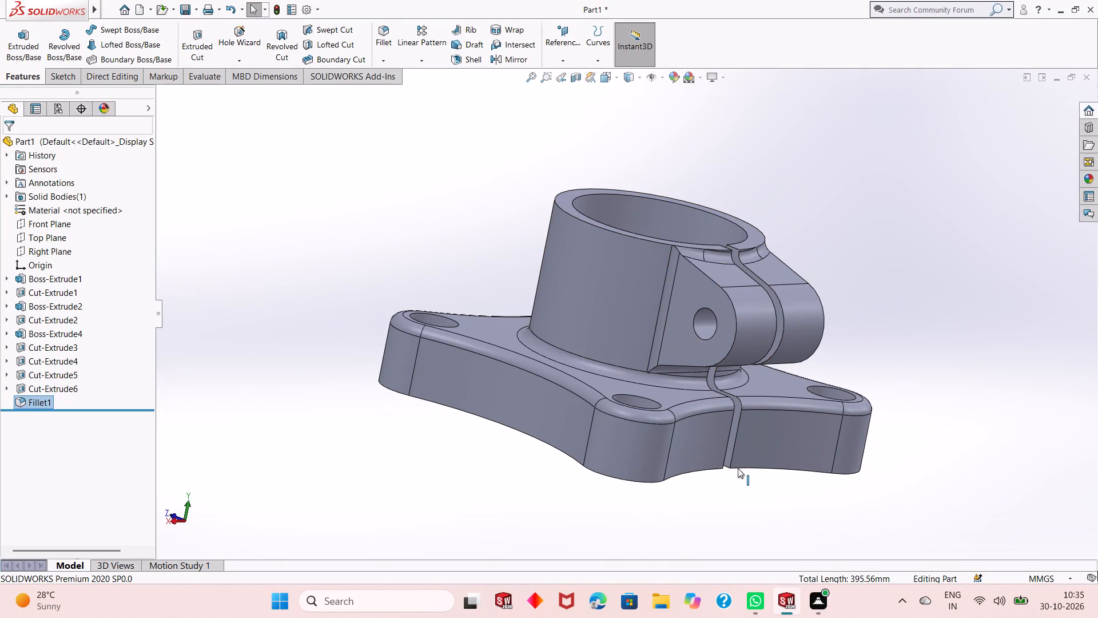
# Review the whole part from below and from both sides of the lug.
pyautogui.moveTo(706, 493); pyautogui.dragTo(821, 335, button='middle')
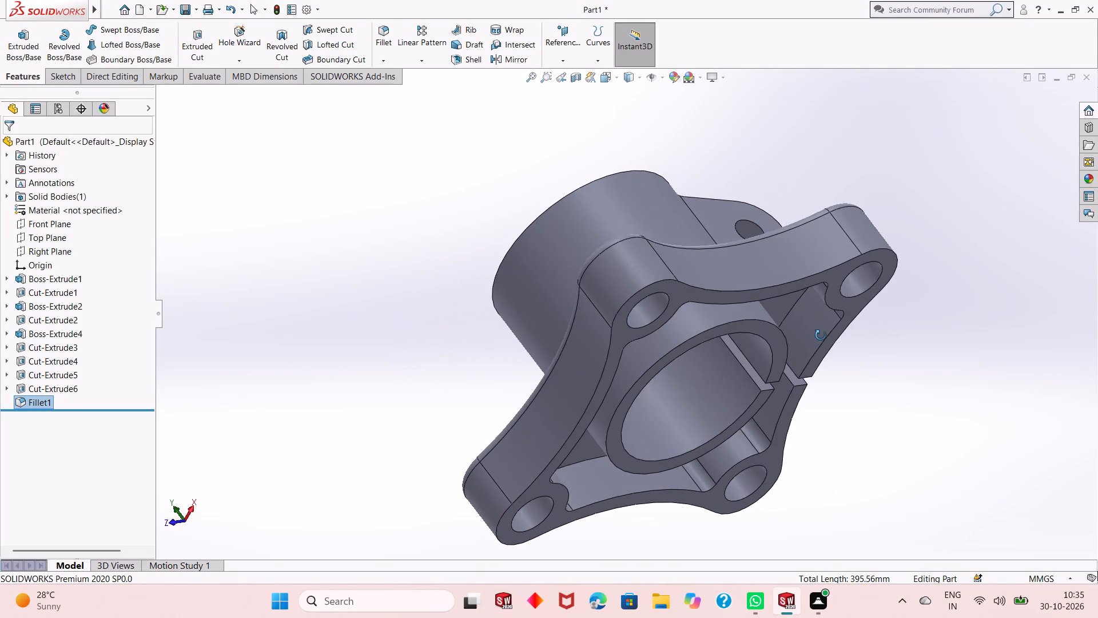
pyautogui.moveTo(821, 335); pyautogui.dragTo(570, 510, button='middle')
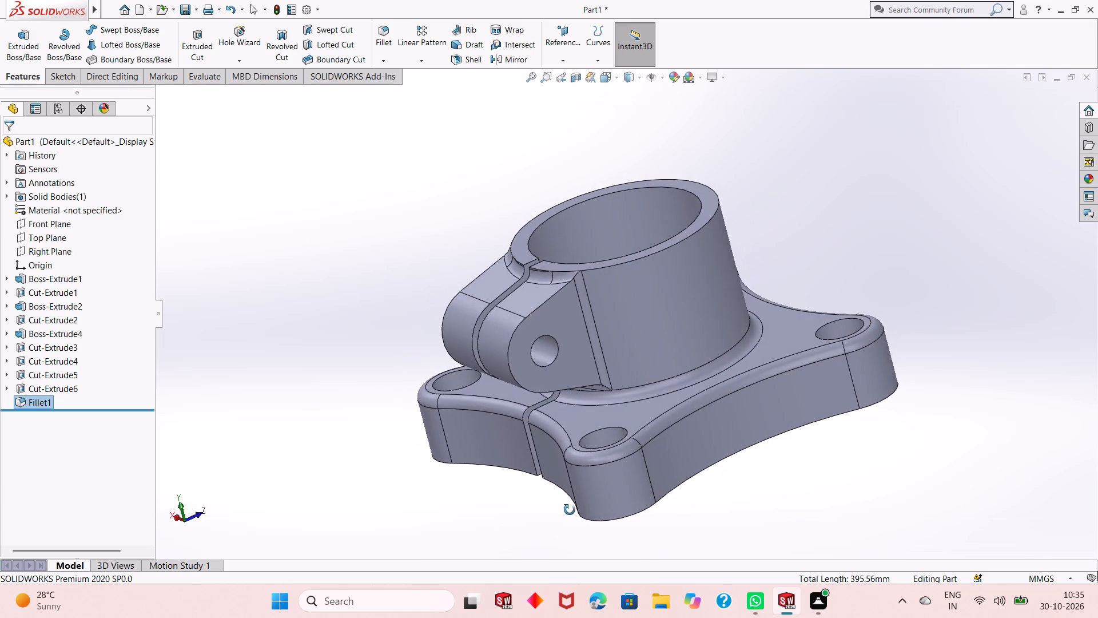
pyautogui.moveTo(570, 510); pyautogui.dragTo(933, 438, button='middle')
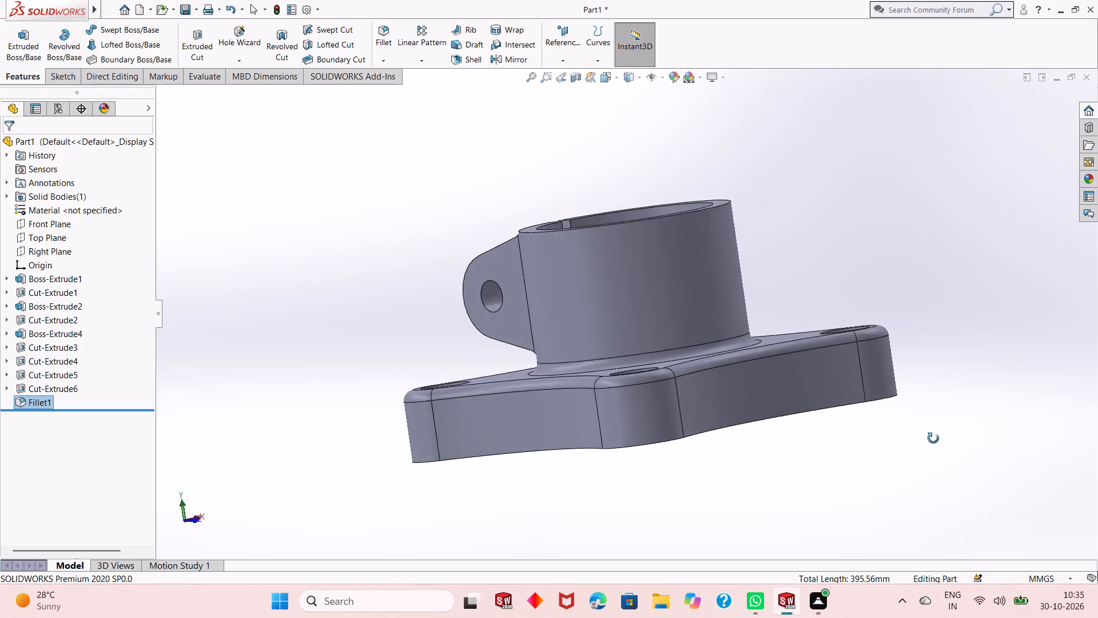
pyautogui.moveTo(933, 438); pyautogui.dragTo(704, 513, button='middle')
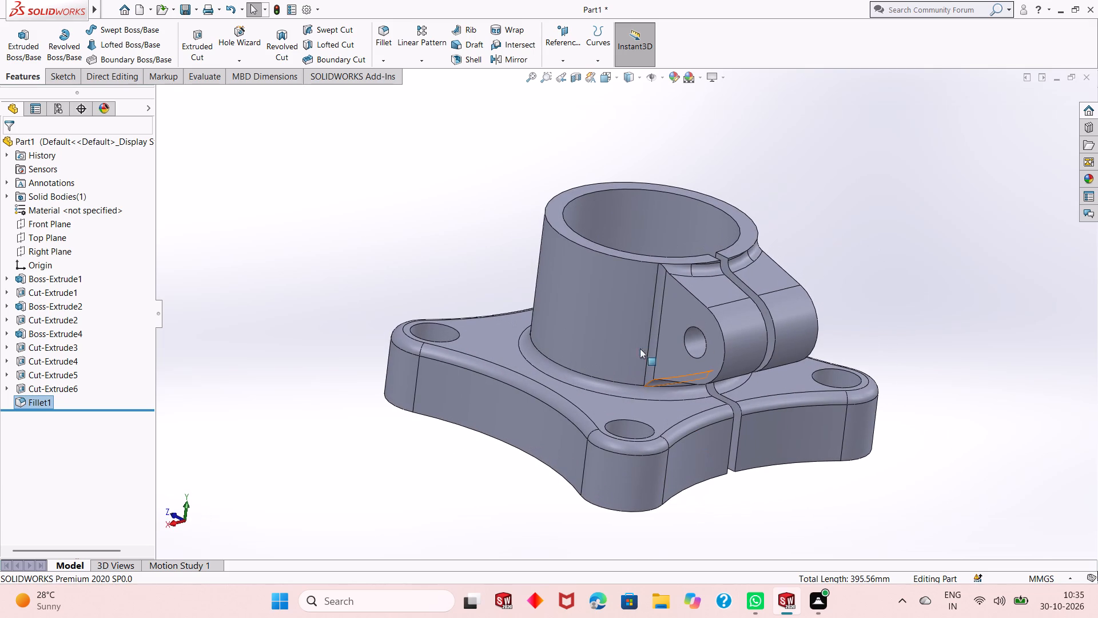
pyautogui.scroll(1, 707, 382)
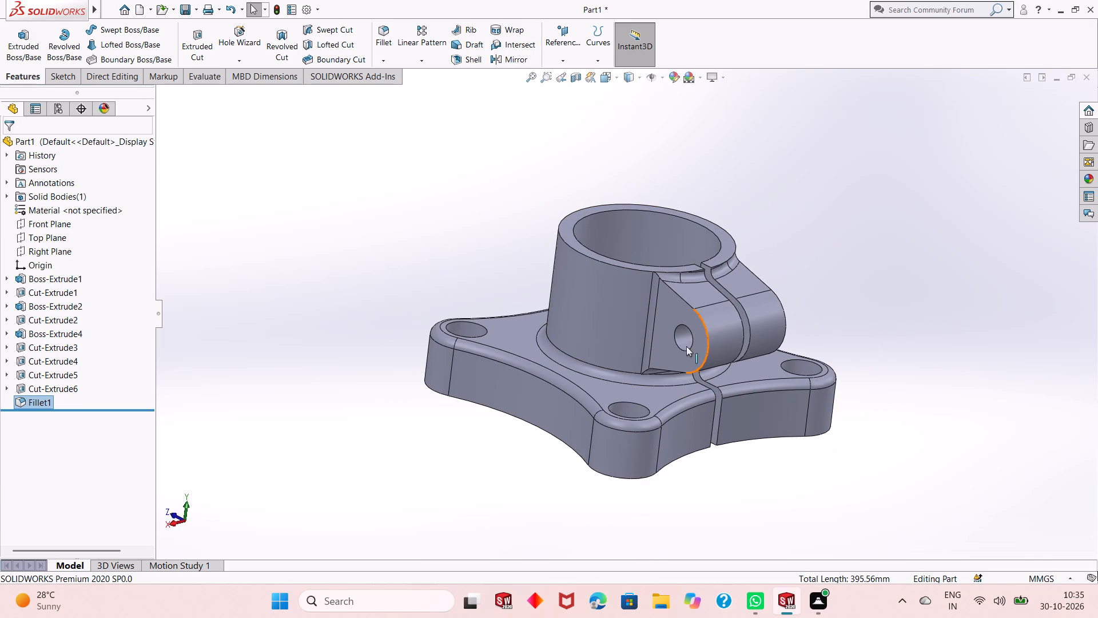
pyautogui.scroll(-1, 685, 332)
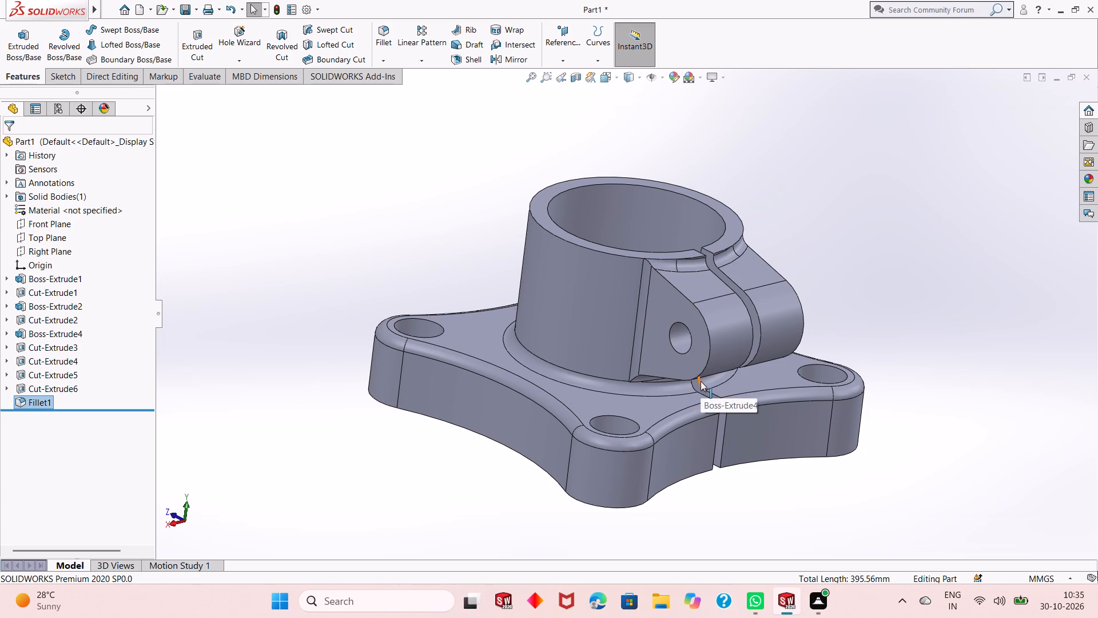
pyautogui.scroll(-1, 611, 365)
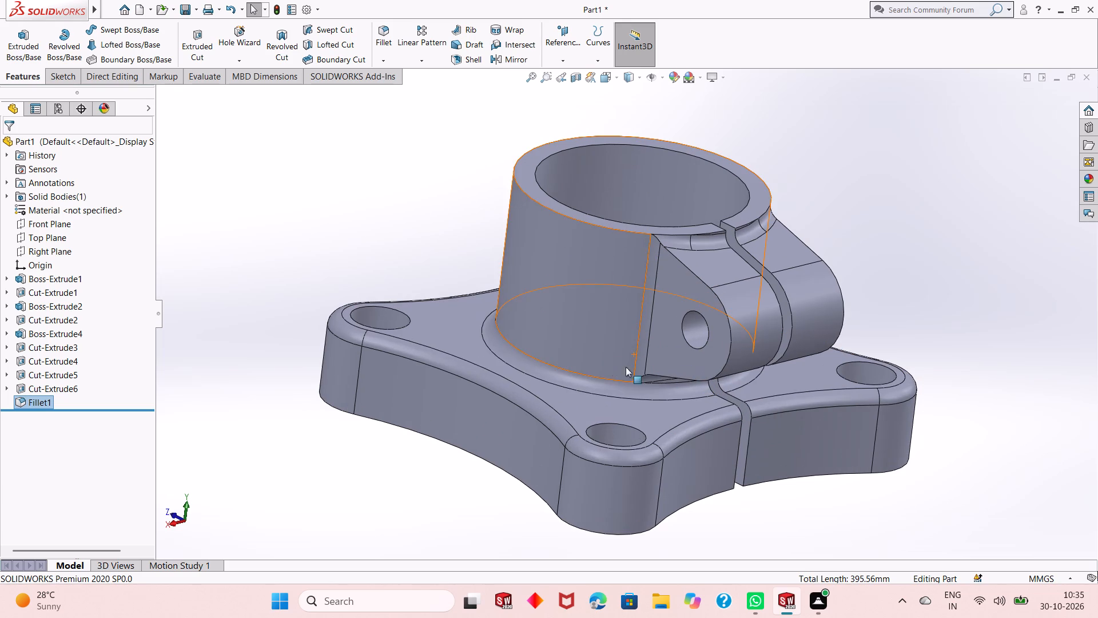
# Examine the lug, the slot and the plate's lower edge from low and raised side views.
pyautogui.moveTo(701, 515); pyautogui.dragTo(698, 479, button='middle')
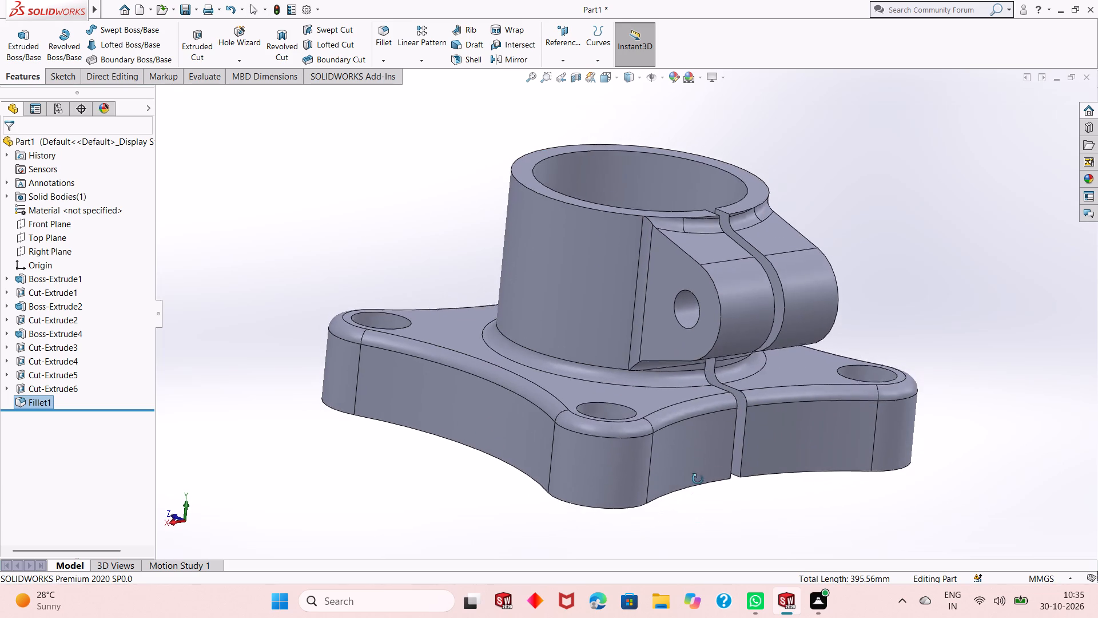
pyautogui.moveTo(698, 479); pyautogui.dragTo(700, 444, button='middle')
pyautogui.scroll(1, 753, 451)
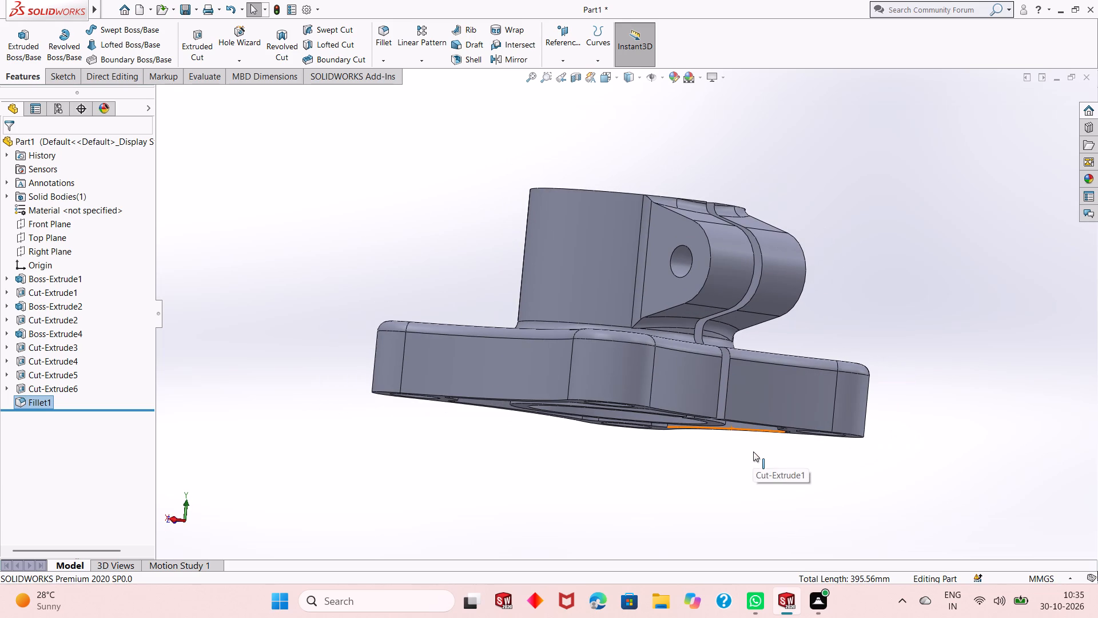
pyautogui.scroll(-1, 535, 263)
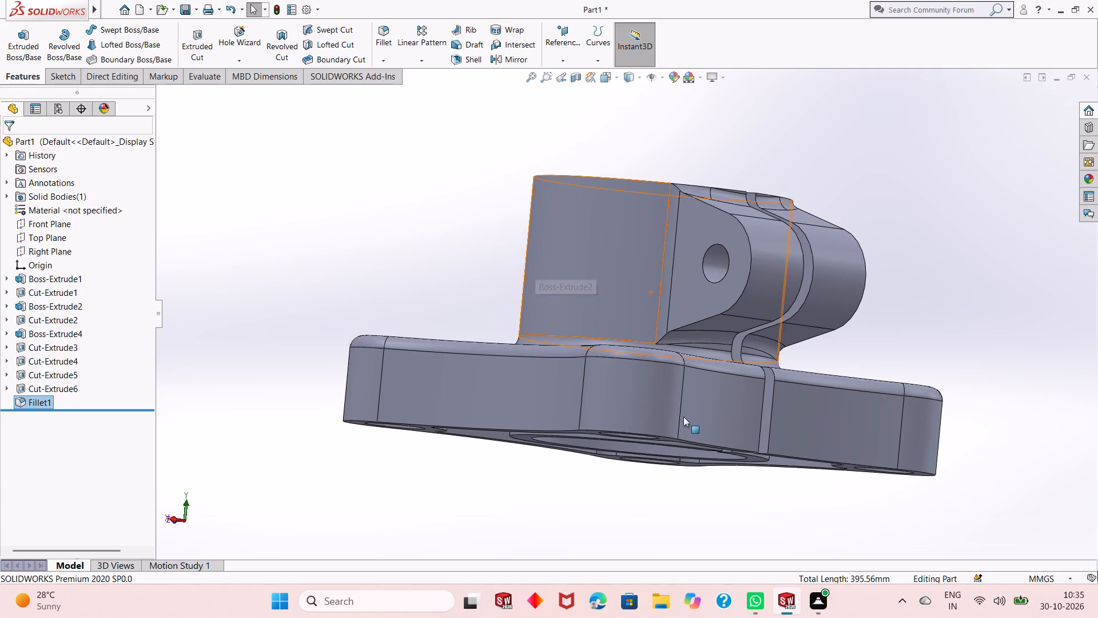
pyautogui.moveTo(683, 415); pyautogui.dragTo(670, 488, button='middle')
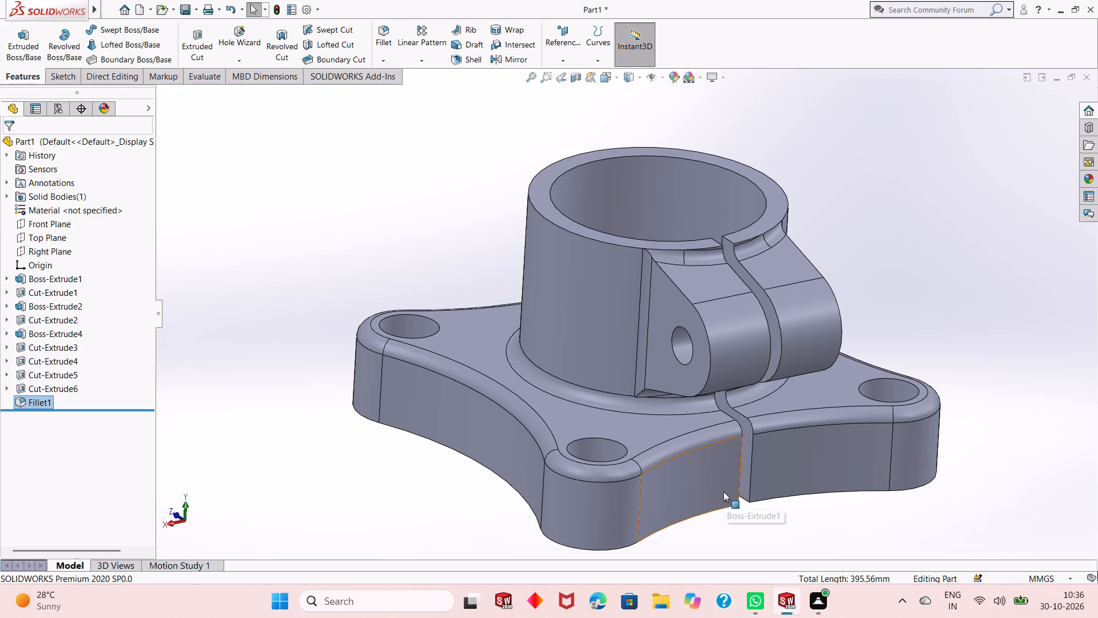
pyautogui.scroll(-1, 622, 285)
pyautogui.moveTo(683, 508); pyautogui.dragTo(683, 509, button='middle')
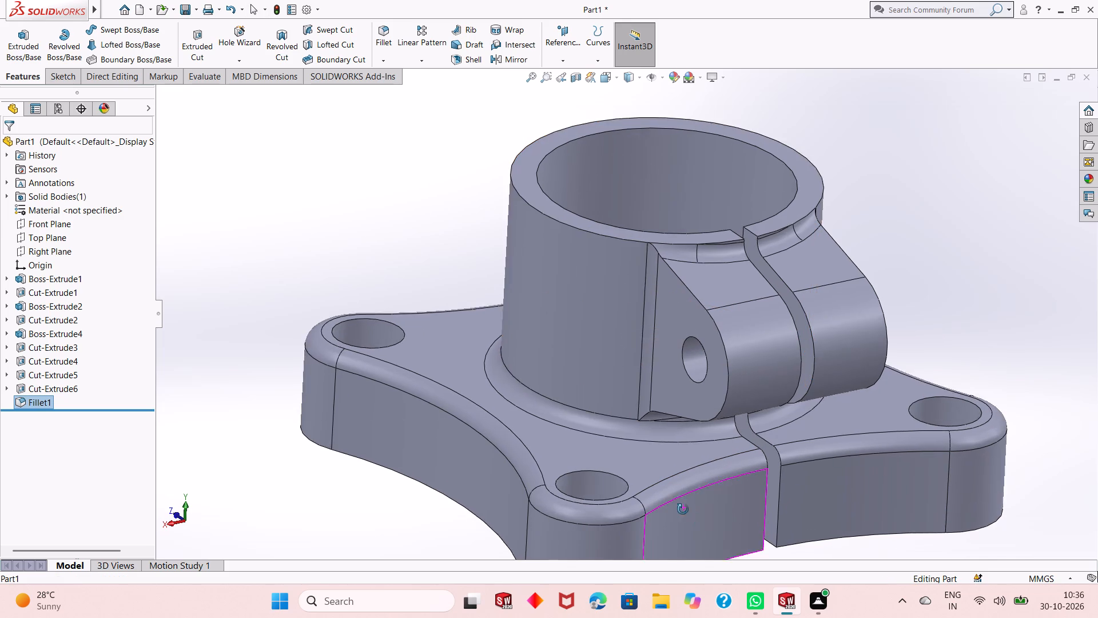
pyautogui.moveTo(683, 509); pyautogui.dragTo(685, 478, button='middle')
pyautogui.scroll(1, 691, 465)
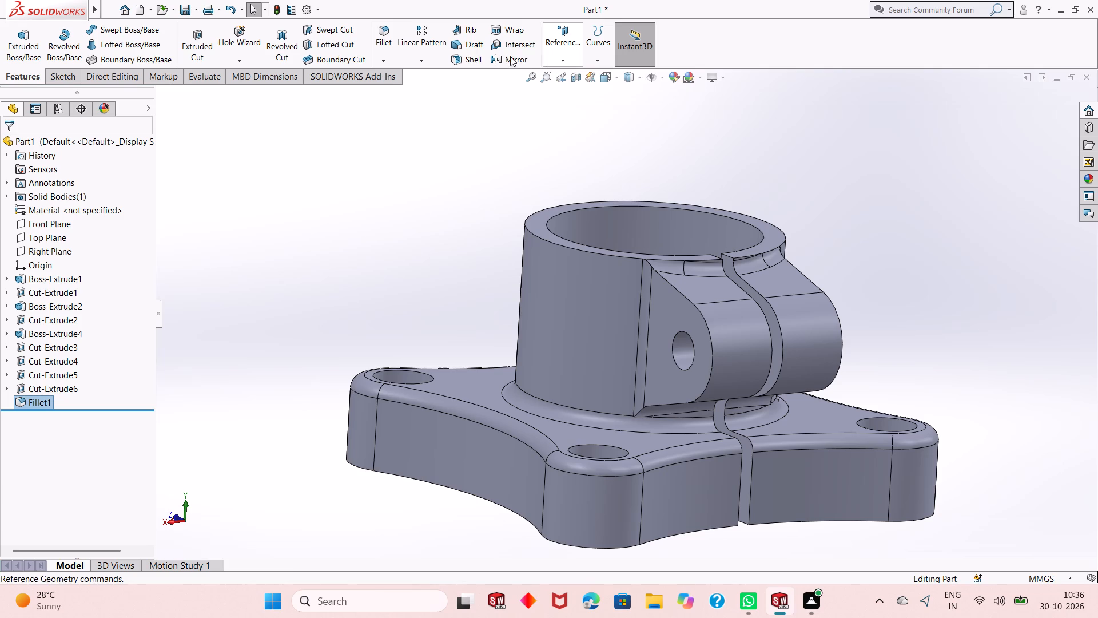
# Fillet the outer edges of both lug halves, with tangent propagation around the boss's top outer rim, at a 3 mm radius.
pyautogui.click(380, 39)
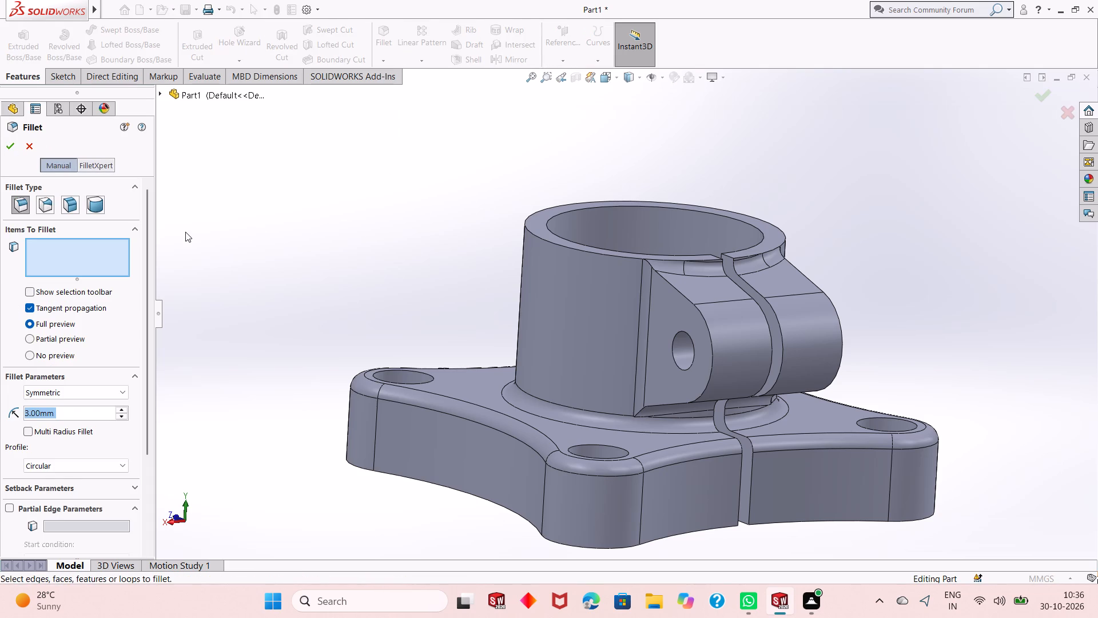
pyautogui.moveTo(719, 358); pyautogui.dragTo(743, 357, button='middle')
pyautogui.scroll(-3, 770, 344)
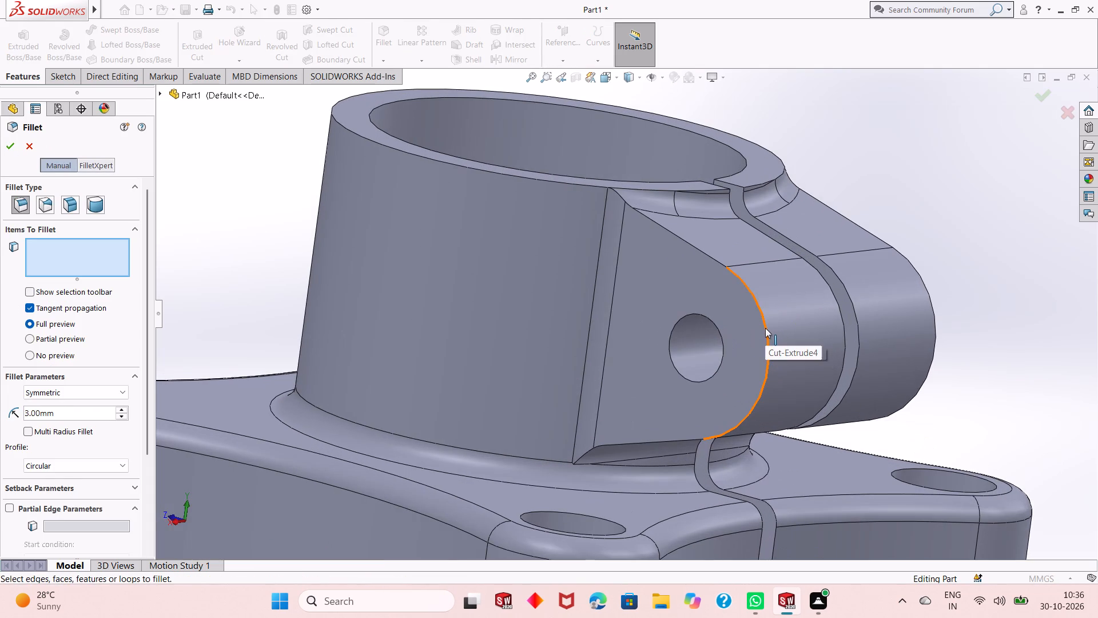
pyautogui.click(765, 328)
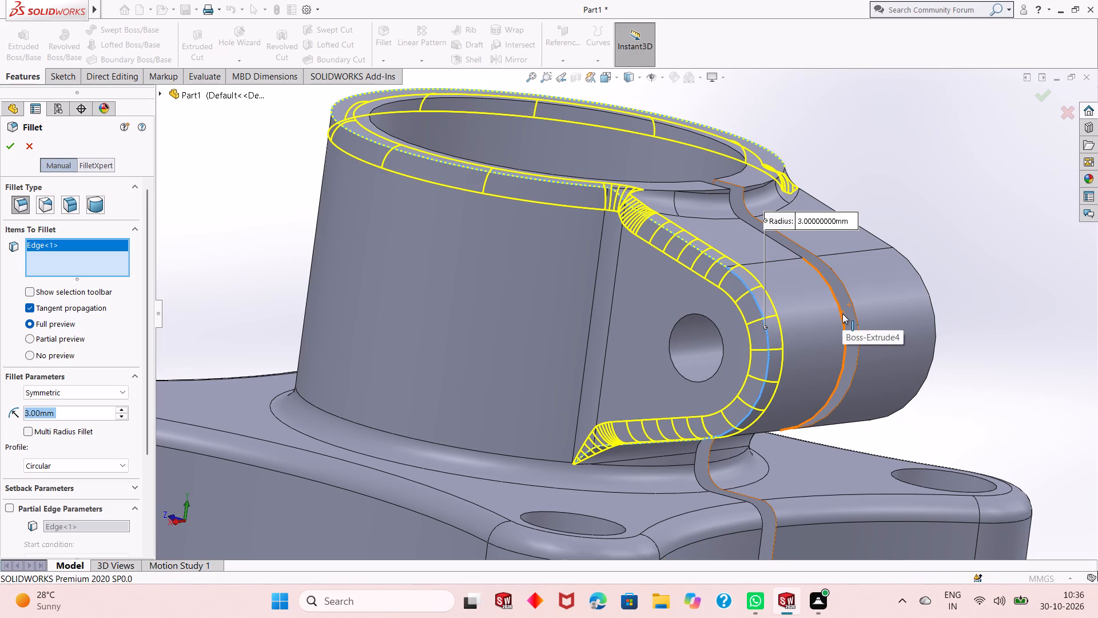
pyautogui.scroll(1, 803, 377)
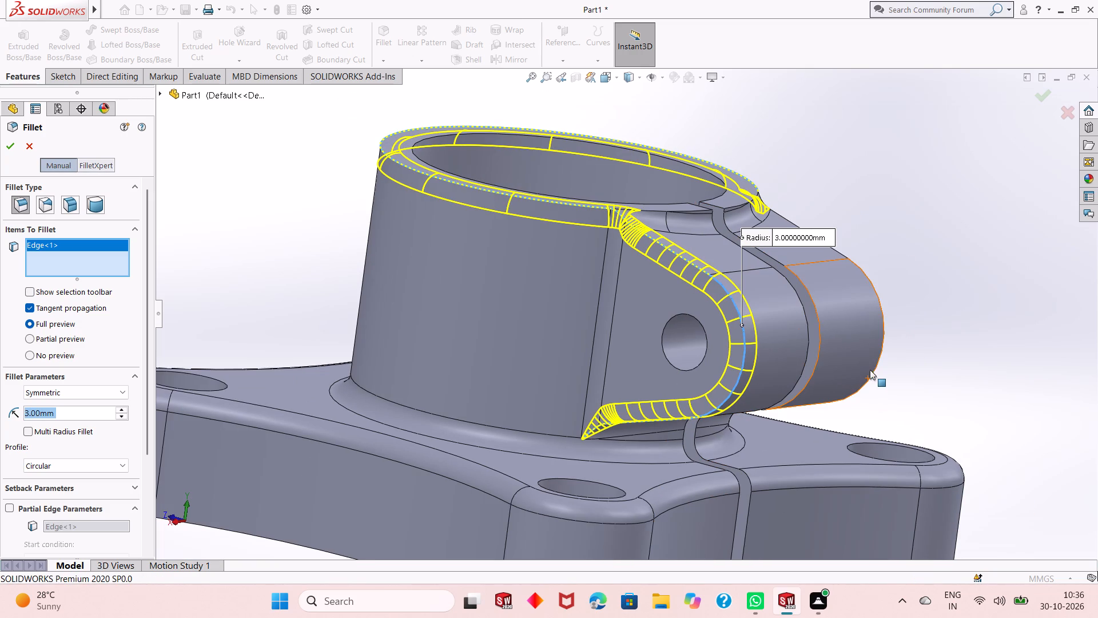
pyautogui.moveTo(875, 371); pyautogui.dragTo(872, 351, button='middle')
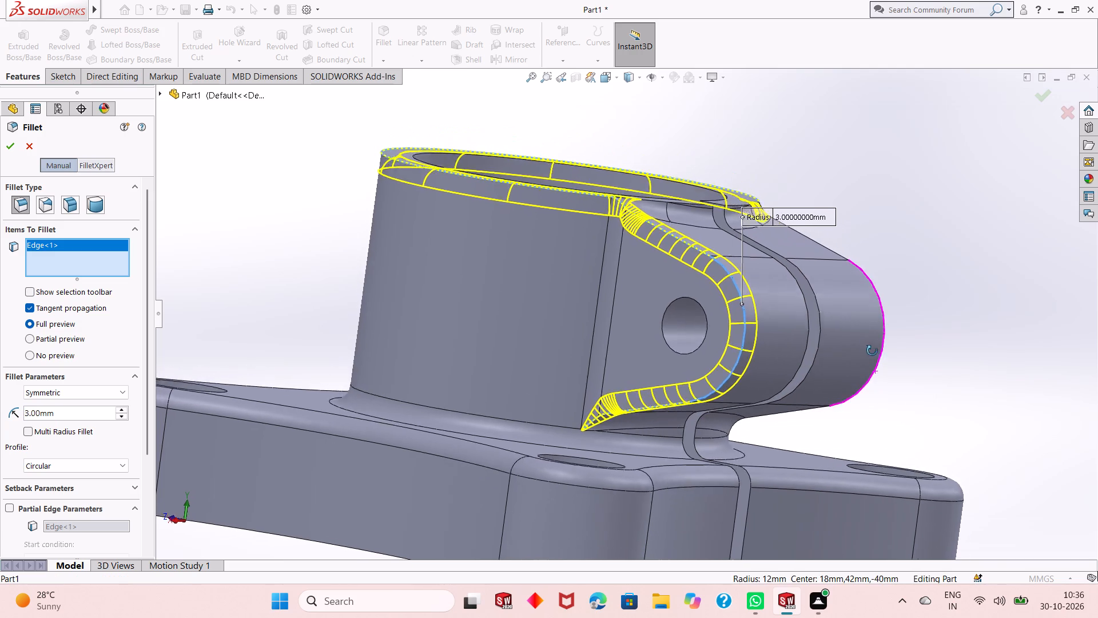
pyautogui.moveTo(872, 351); pyautogui.dragTo(826, 344, button='middle')
pyautogui.scroll(1, 819, 347)
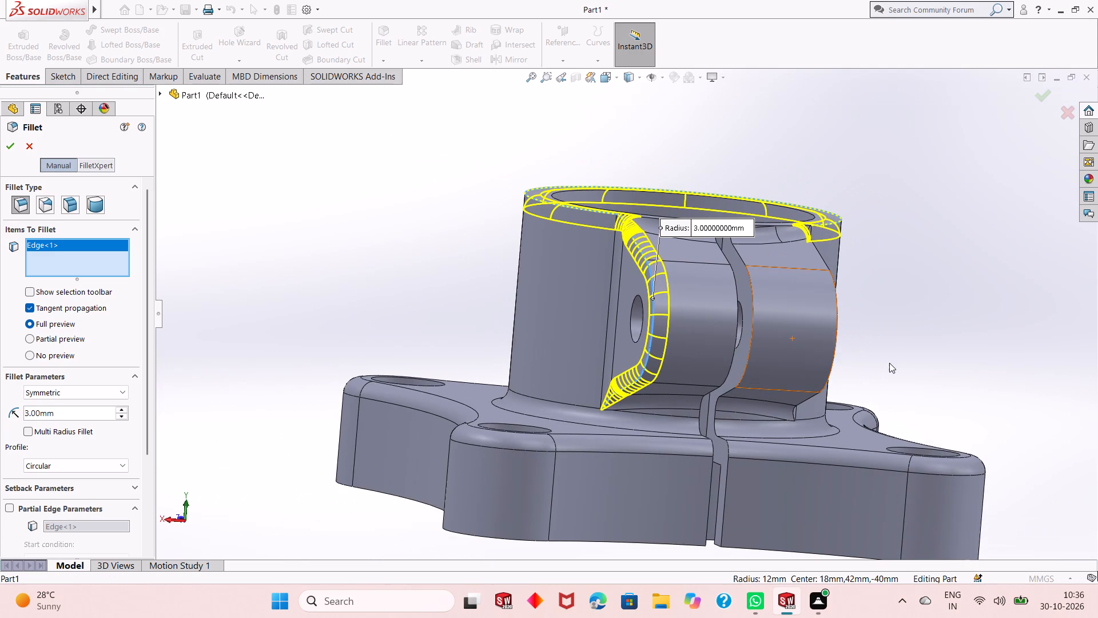
pyautogui.moveTo(893, 366); pyautogui.dragTo(837, 367, button='middle')
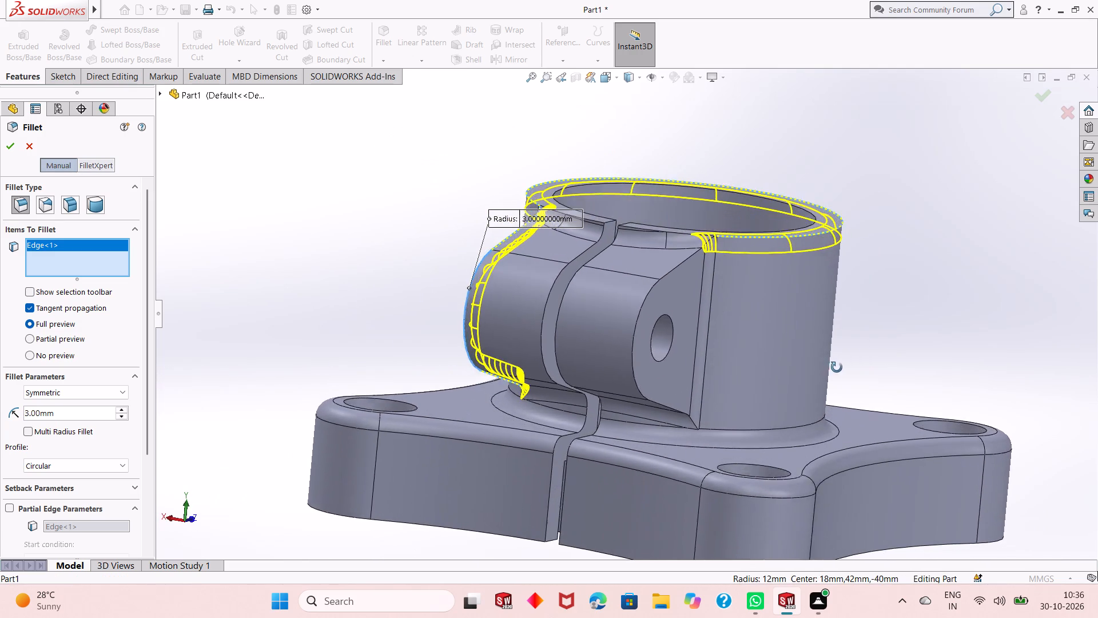
pyautogui.moveTo(837, 367); pyautogui.dragTo(818, 381, button='middle')
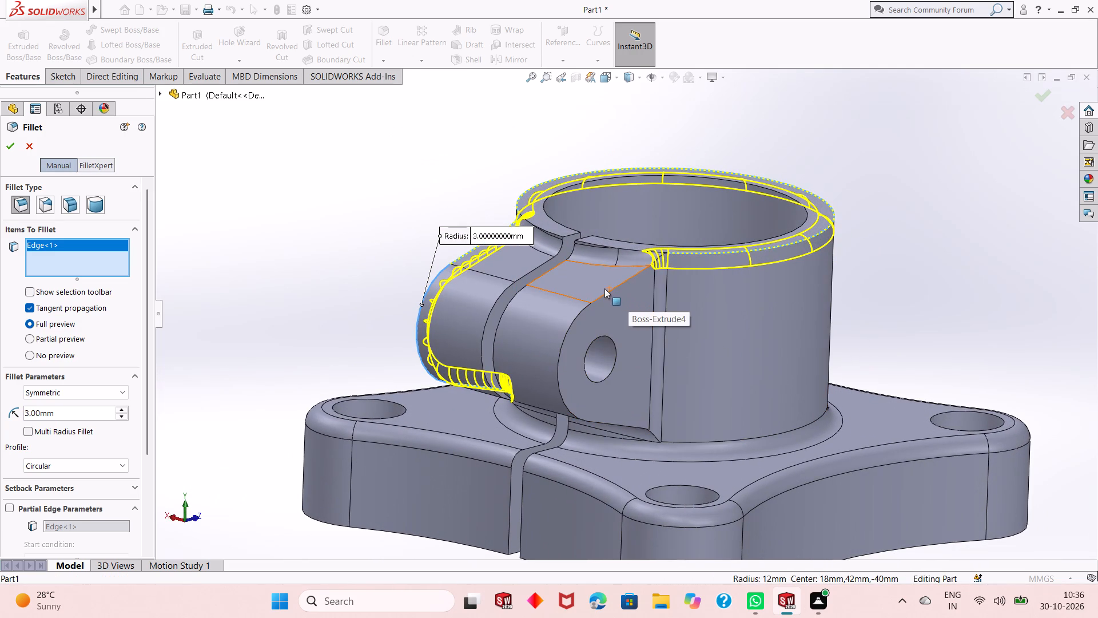
pyautogui.click(587, 308)
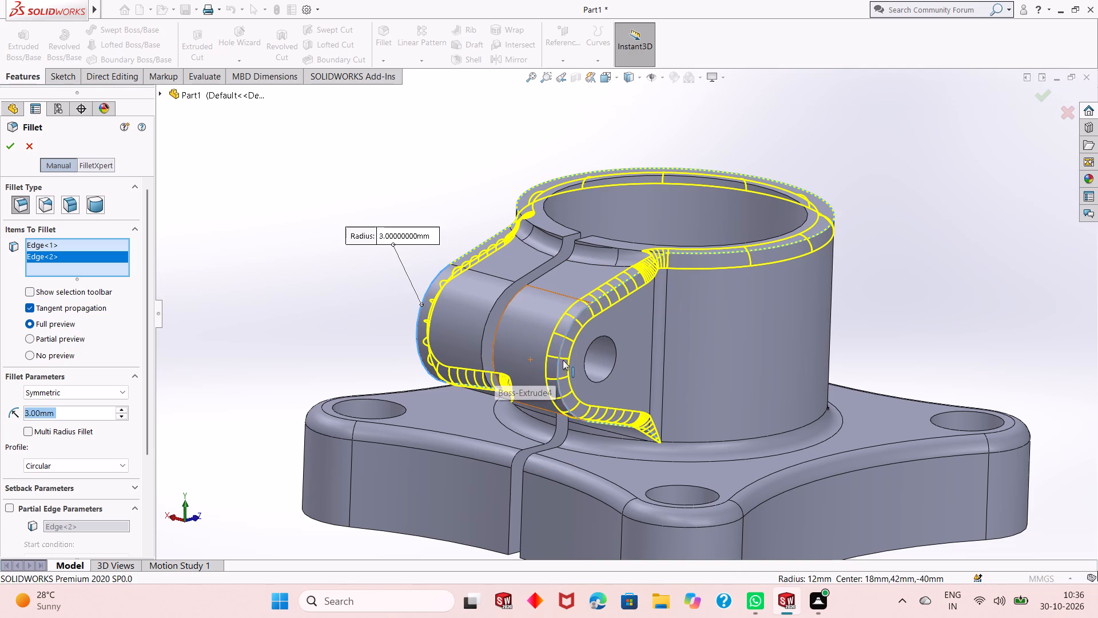
pyautogui.scroll(1, 619, 370)
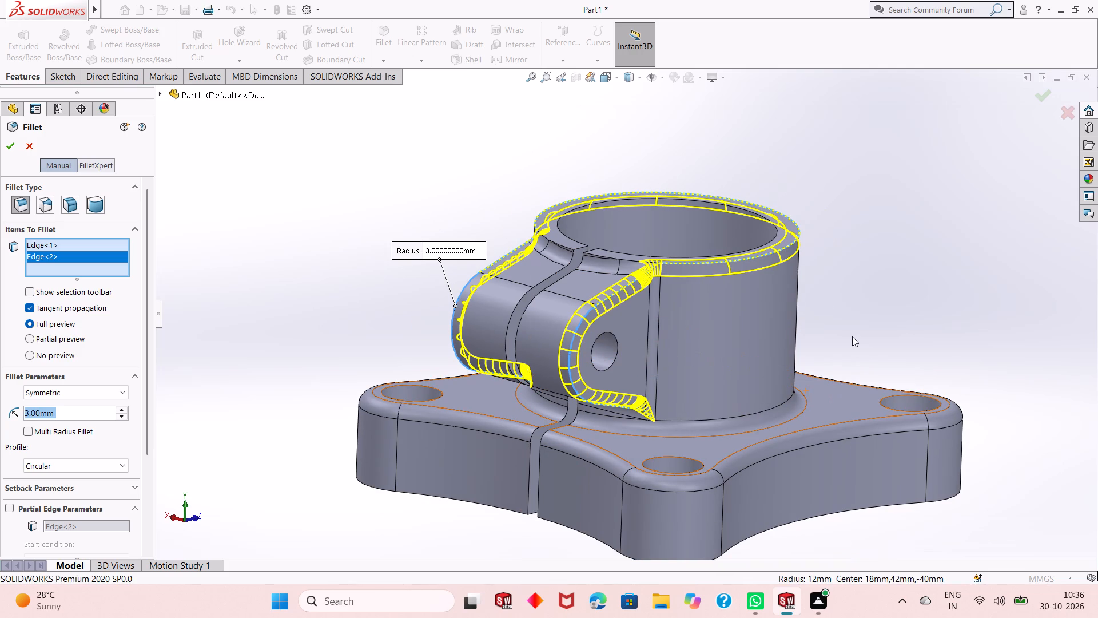
pyautogui.moveTo(819, 352); pyautogui.dragTo(842, 332, button='middle')
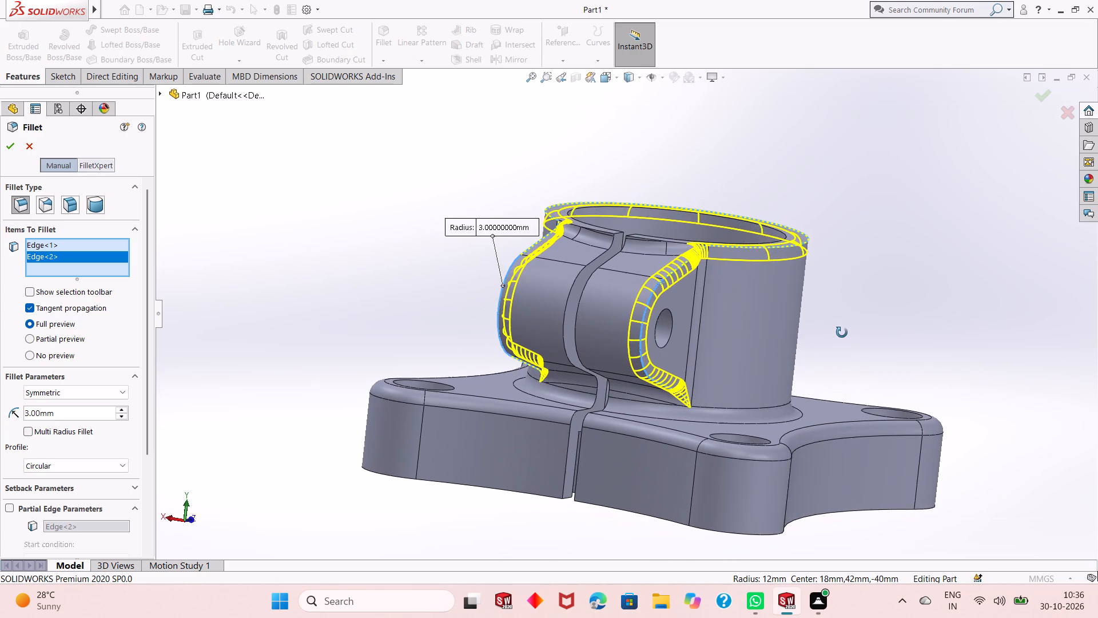
pyautogui.moveTo(842, 332); pyautogui.dragTo(880, 307, button='middle')
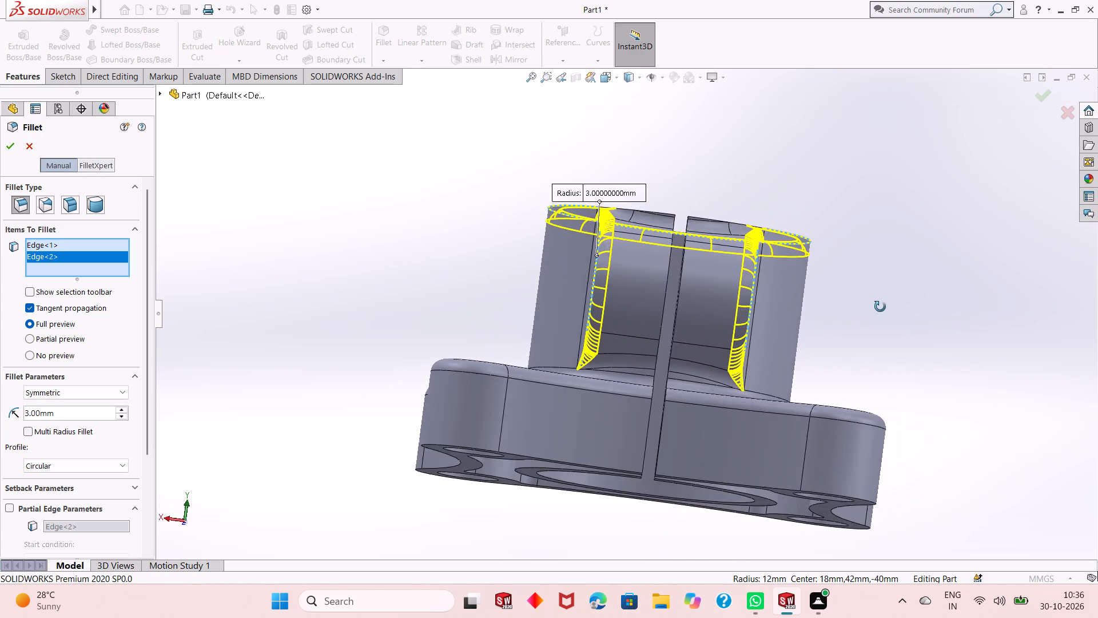
pyautogui.moveTo(880, 307); pyautogui.dragTo(912, 392, button='middle')
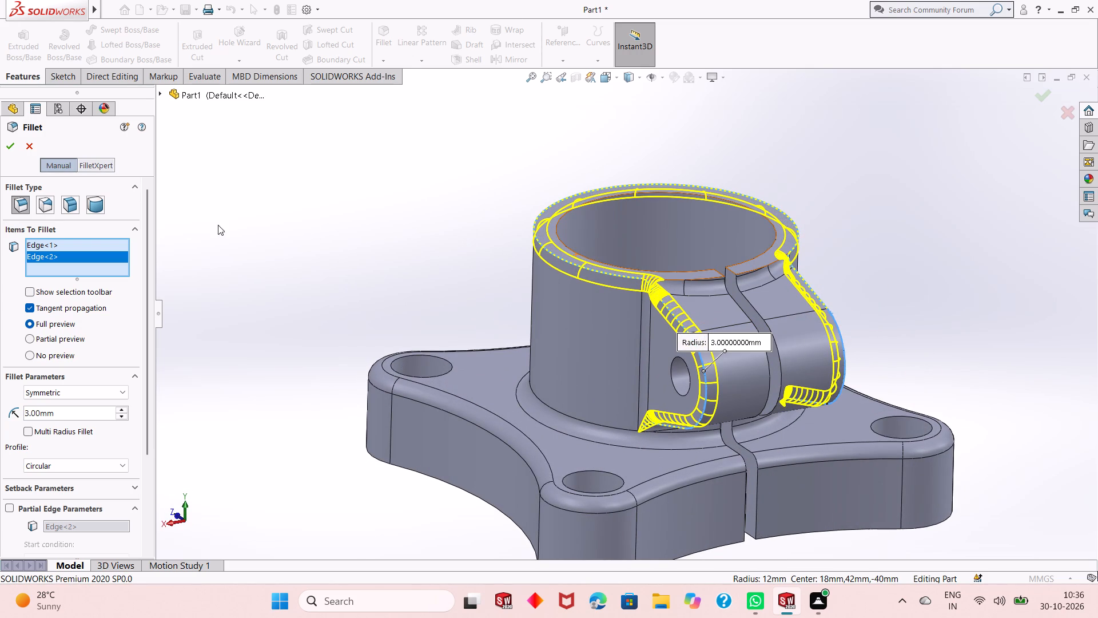
pyautogui.click(13, 146)
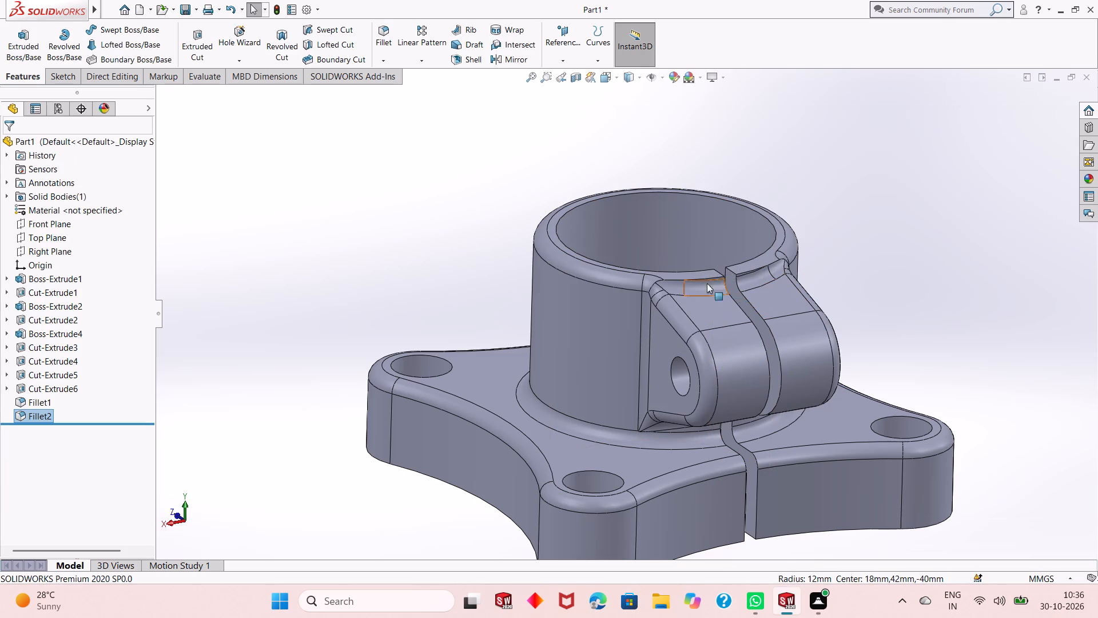
# Examine the new fillets on the lug and boss rim from above, from below and from both sides.
pyautogui.scroll(-2, 683, 296)
pyautogui.scroll(2, 780, 401)
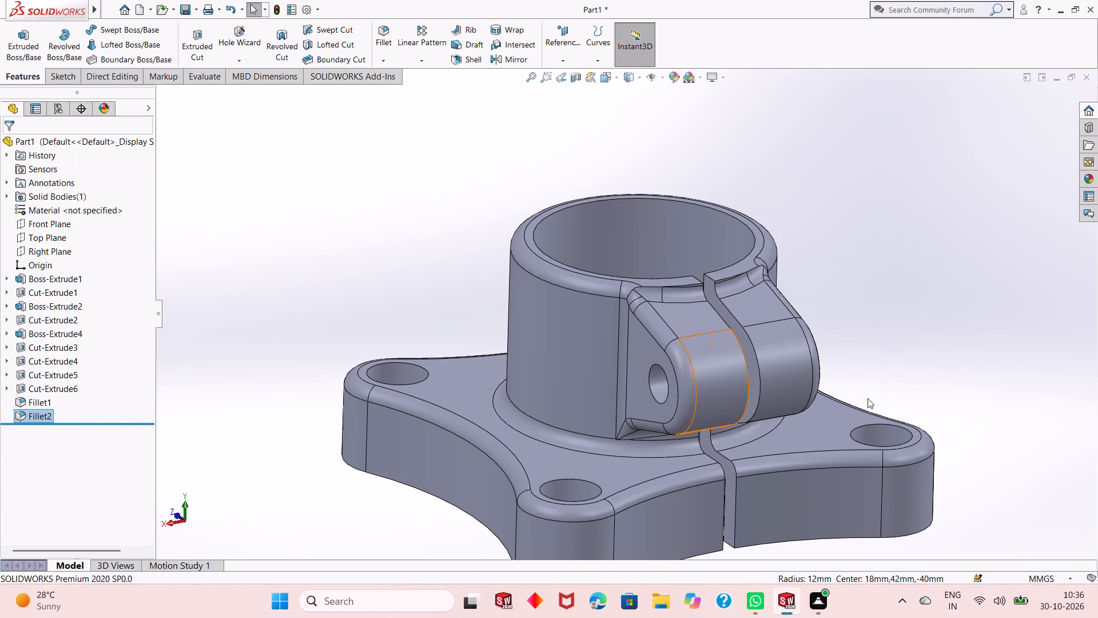
pyautogui.moveTo(862, 398); pyautogui.dragTo(934, 288, button='middle')
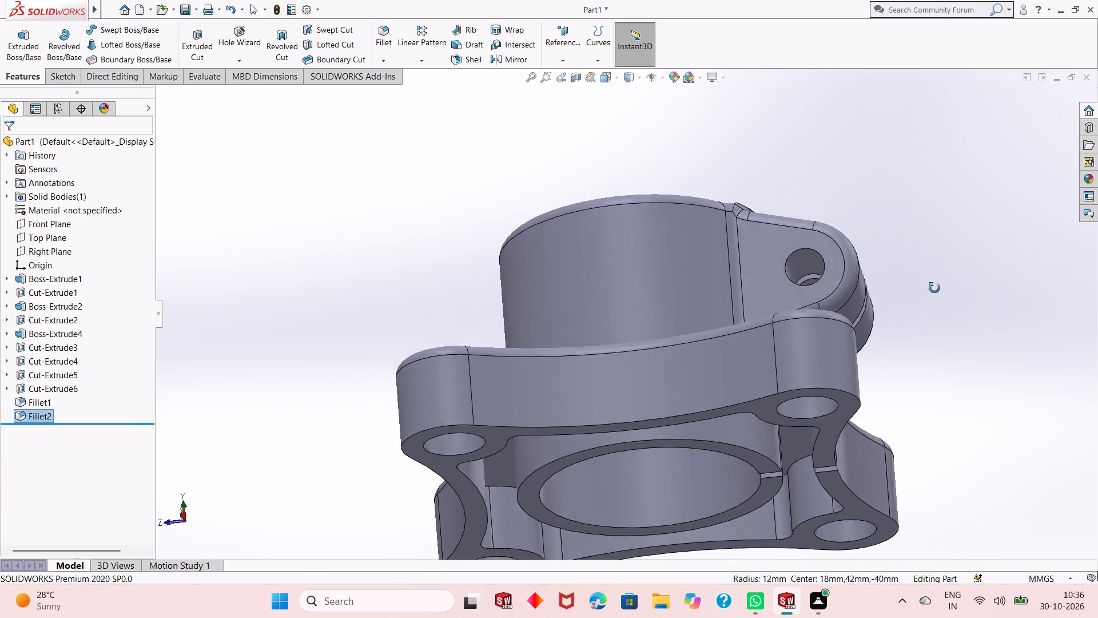
pyautogui.moveTo(934, 288); pyautogui.dragTo(732, 451, button='middle')
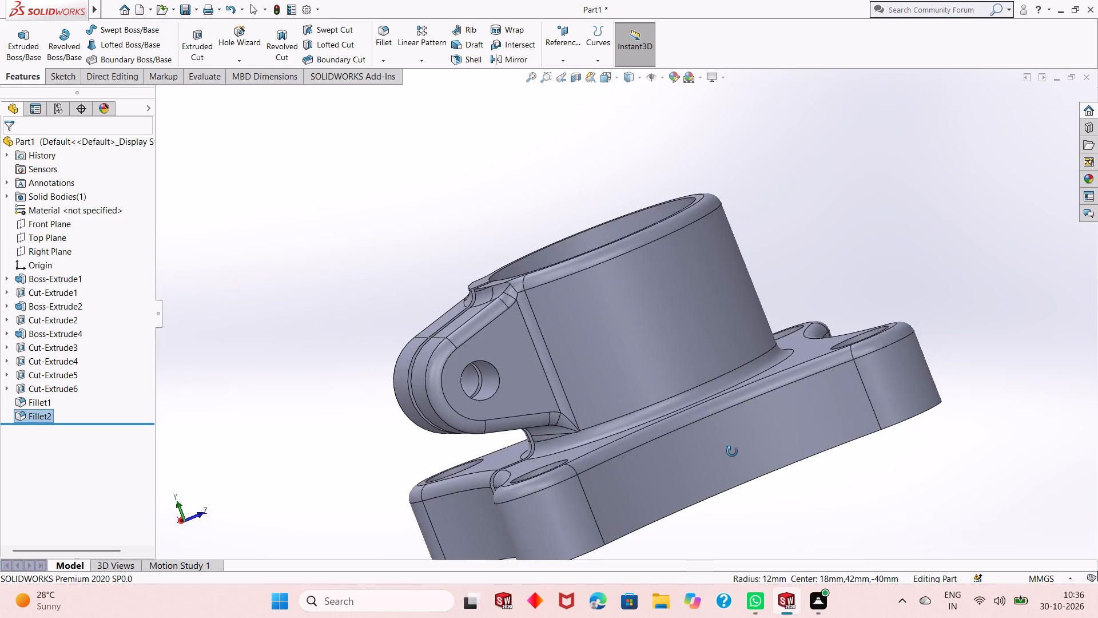
pyautogui.moveTo(732, 451); pyautogui.dragTo(905, 466, button='middle')
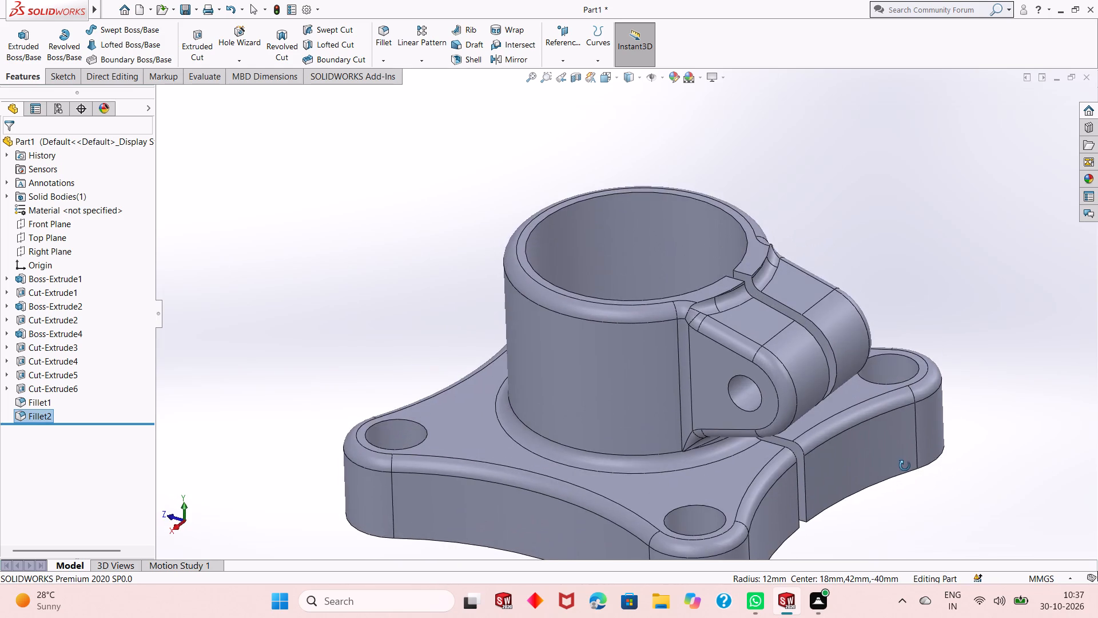
pyautogui.moveTo(905, 466); pyautogui.dragTo(905, 466, button='middle')
pyautogui.scroll(2, 683, 453)
pyautogui.scroll(-2, 610, 367)
pyautogui.scroll(2, 516, 420)
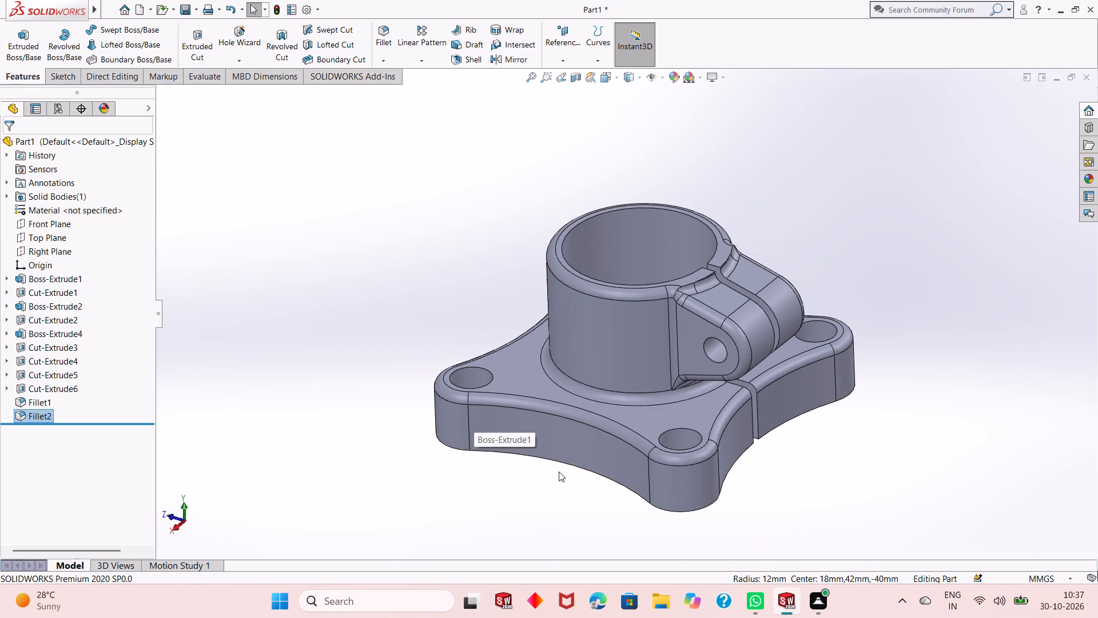
# Review the whole part from all around, including the lug, the slot and the underside with its pocket and boss ring.
pyautogui.moveTo(558, 480); pyautogui.dragTo(877, 299, button='middle')
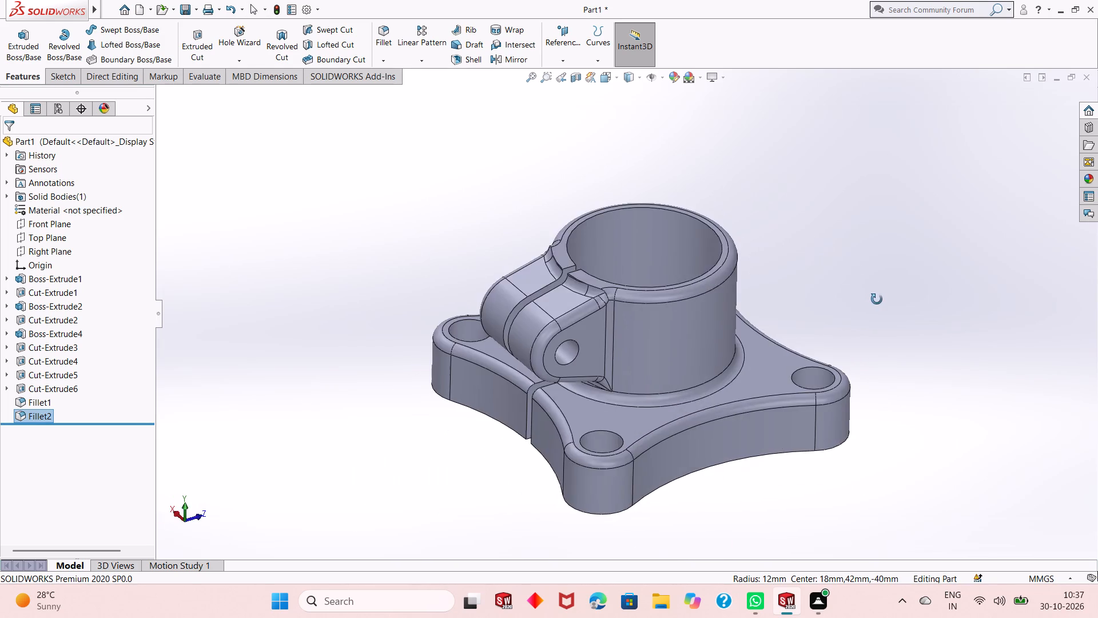
pyautogui.moveTo(877, 299); pyautogui.dragTo(924, 280, button='middle')
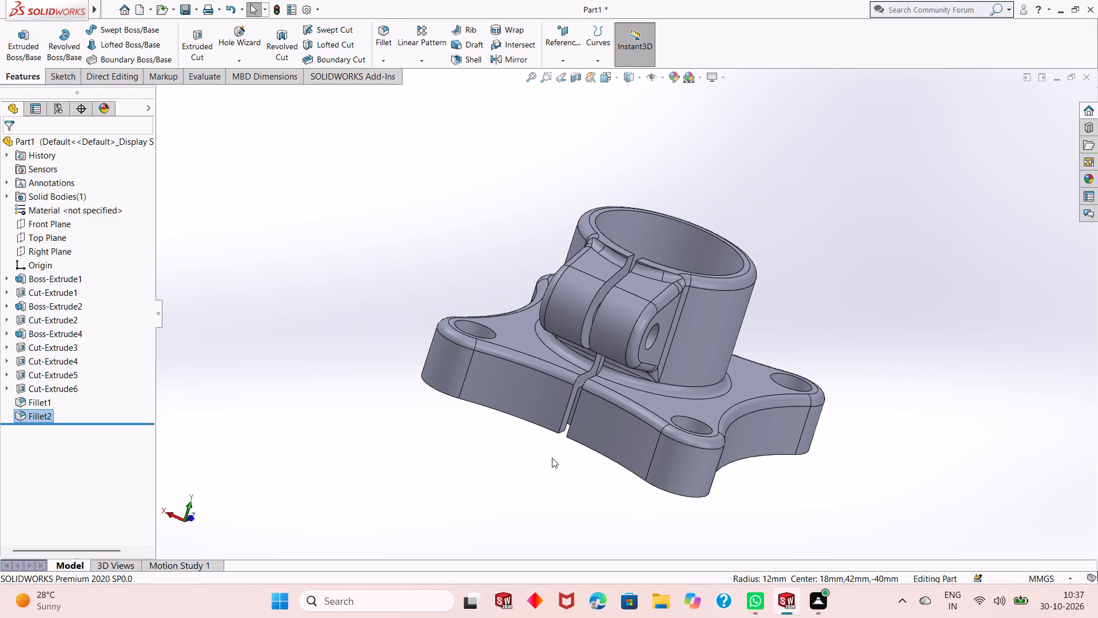
pyautogui.moveTo(552, 458); pyautogui.dragTo(683, 439, button='middle')
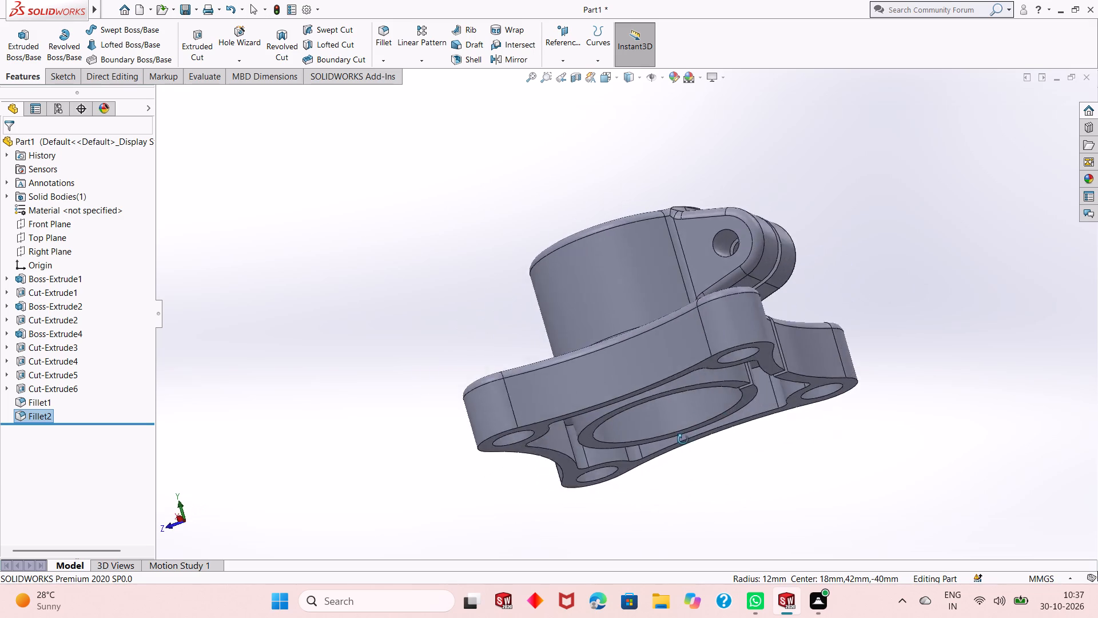
pyautogui.moveTo(683, 439); pyautogui.dragTo(660, 516, button='middle')
pyautogui.moveTo(838, 370); pyautogui.dragTo(815, 441, button='middle')
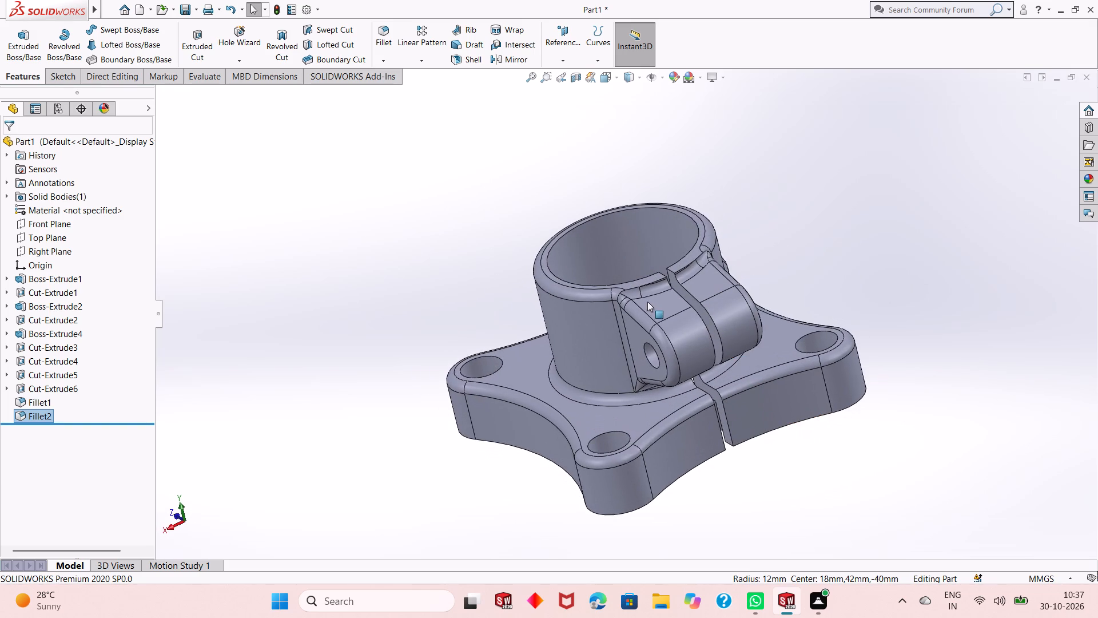
pyautogui.scroll(-1, 644, 301)
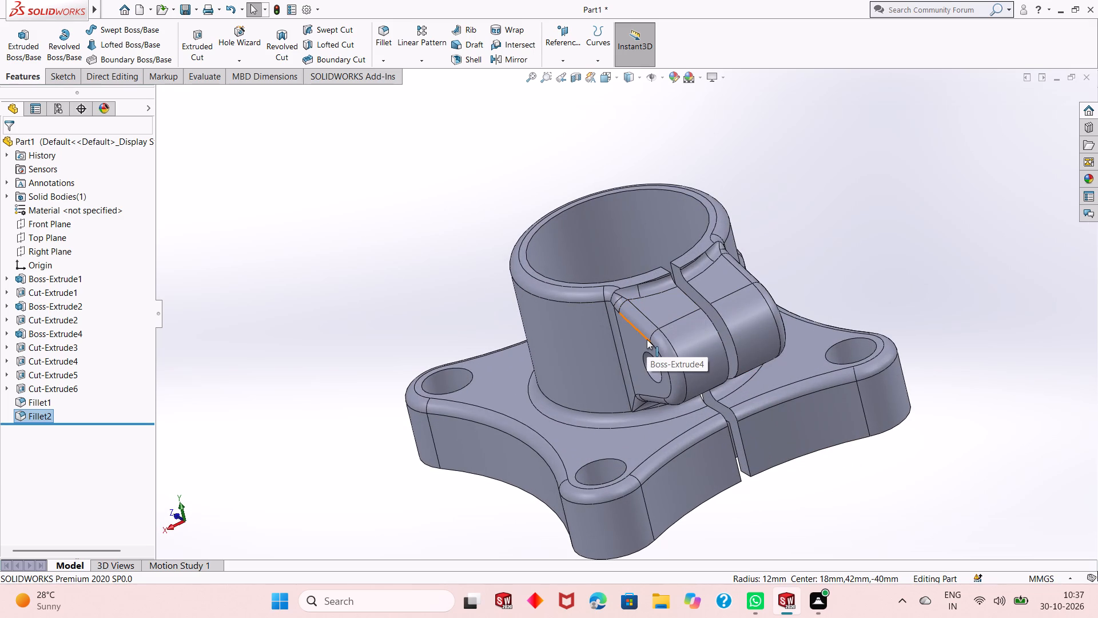
pyautogui.scroll(1, 741, 301)
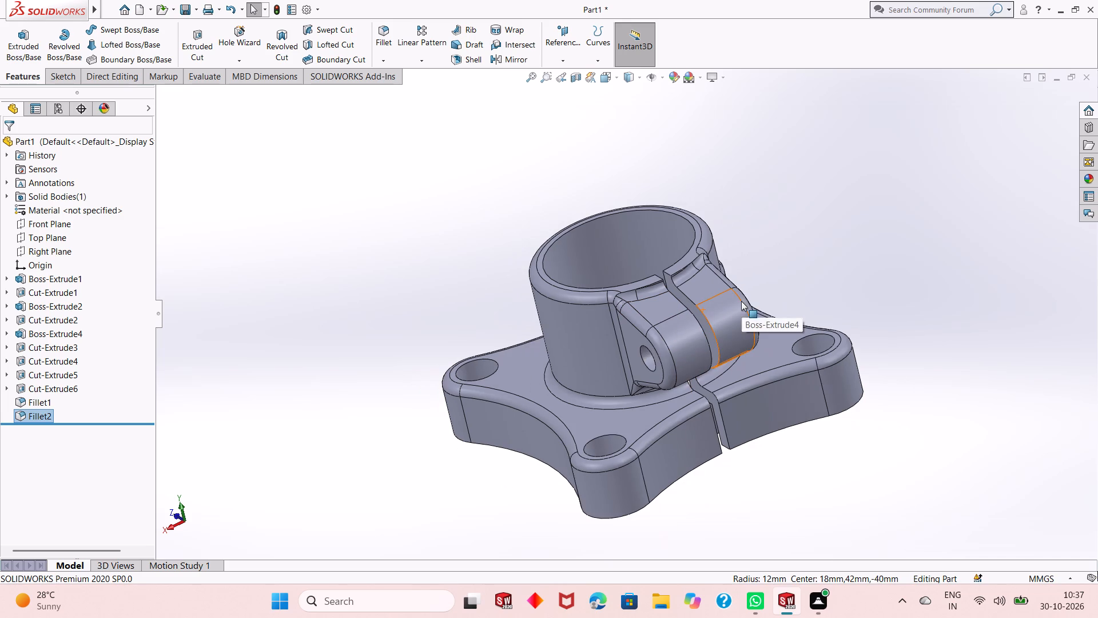
pyautogui.moveTo(739, 463); pyautogui.dragTo(762, 394, button='middle')
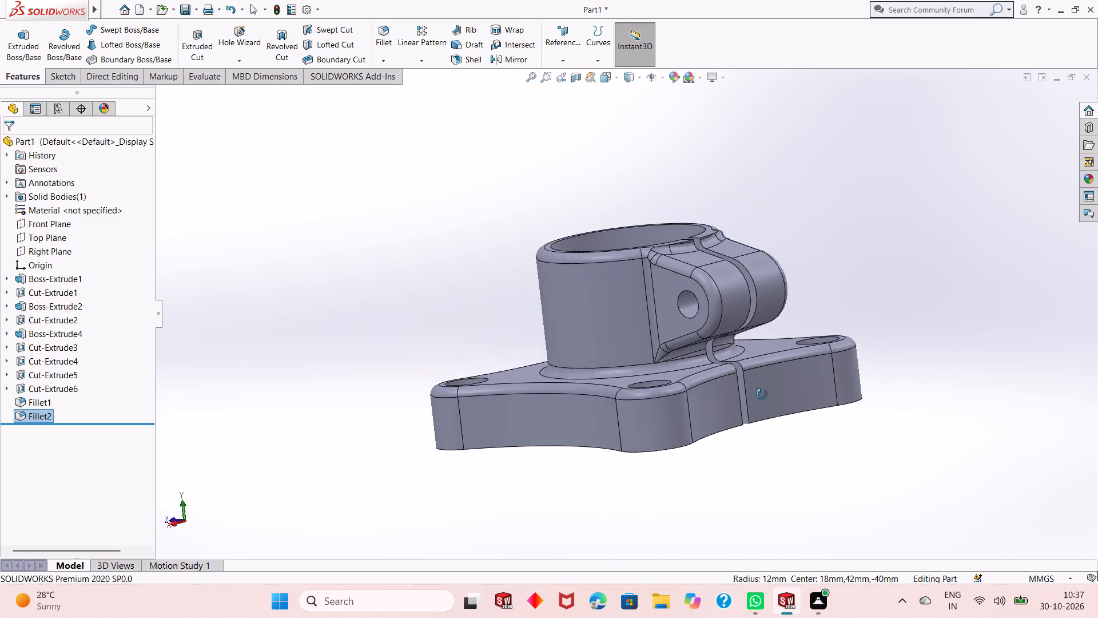
pyautogui.moveTo(762, 394); pyautogui.dragTo(771, 272, button='middle')
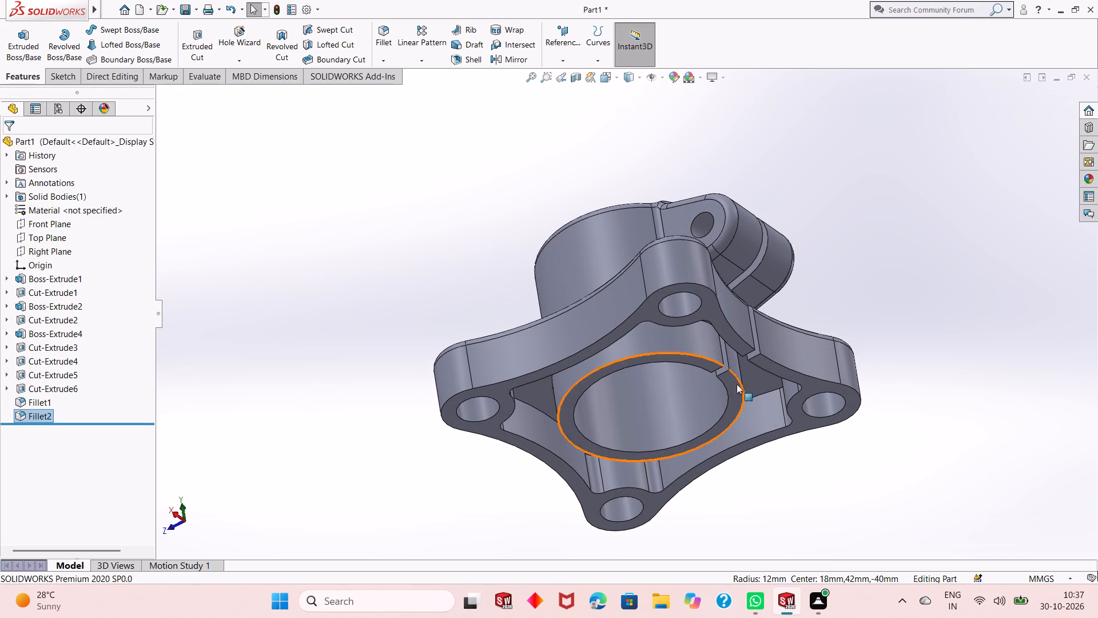
pyautogui.moveTo(699, 397); pyautogui.dragTo(702, 357, button='middle')
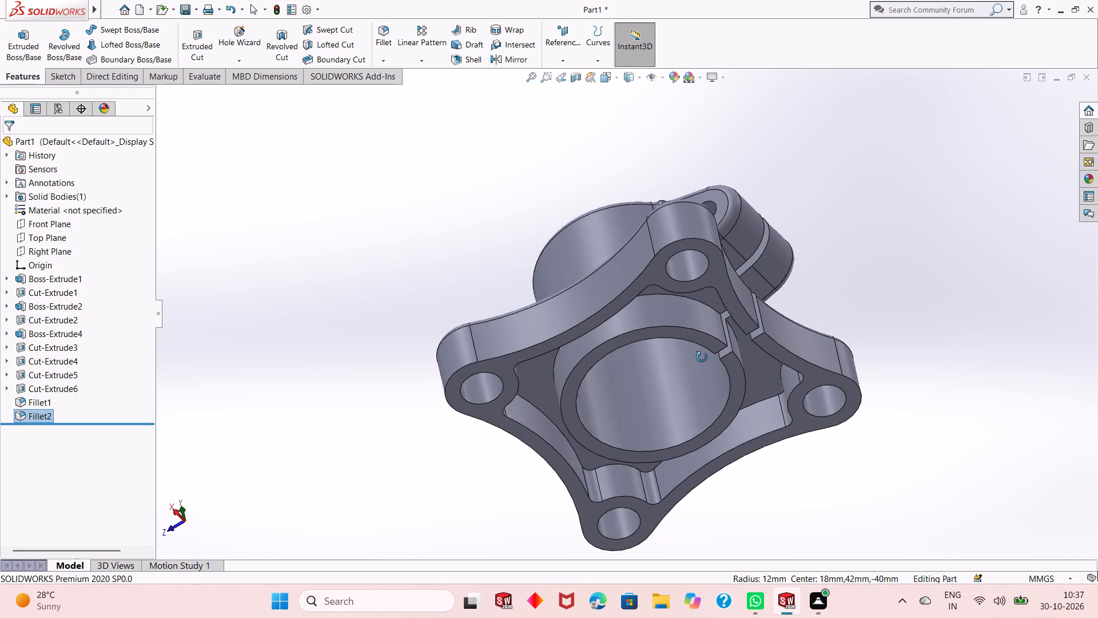
pyautogui.moveTo(702, 357); pyautogui.dragTo(709, 302, button='middle')
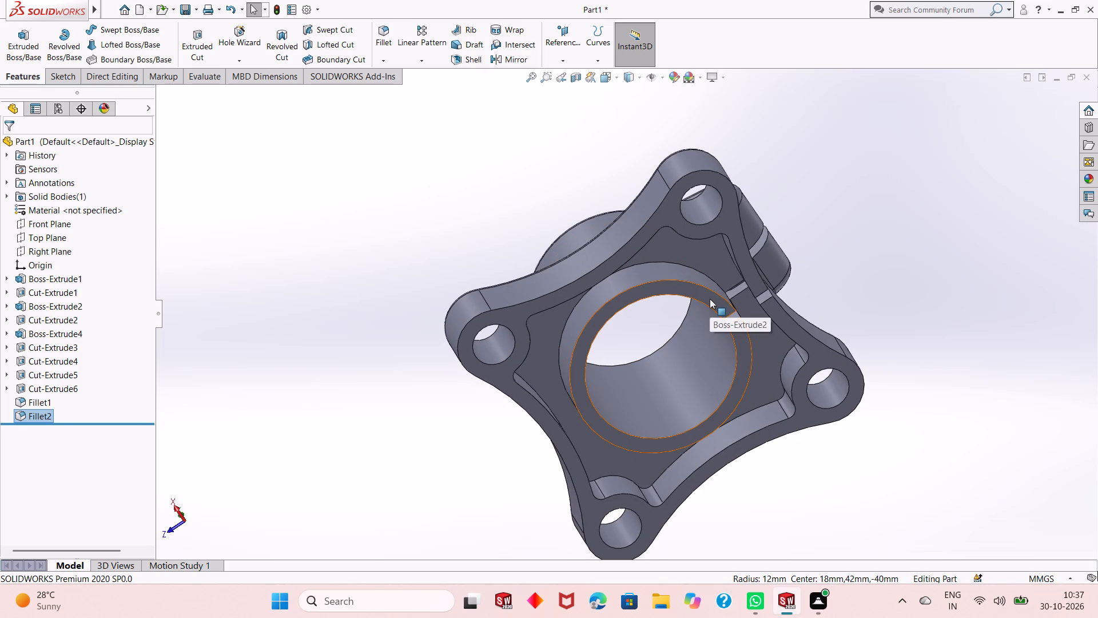
# Examine the plate's underside, including the pocket, the boss ring and the slot, from several angles.
pyautogui.moveTo(751, 245); pyautogui.dragTo(753, 279, button='middle')
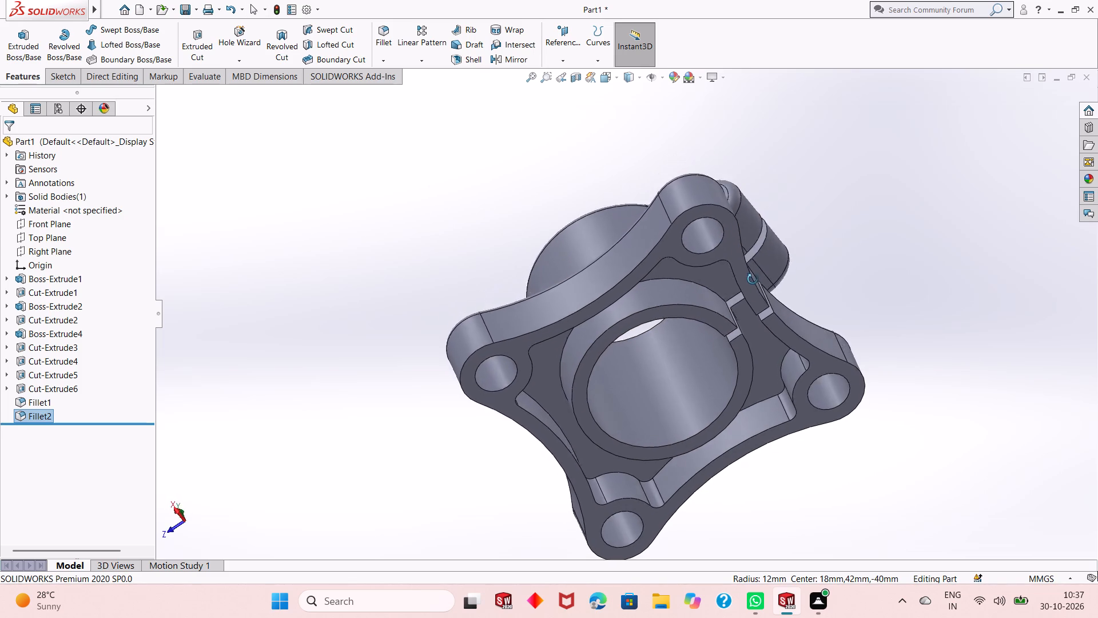
pyautogui.moveTo(753, 279); pyautogui.dragTo(731, 281, button='middle')
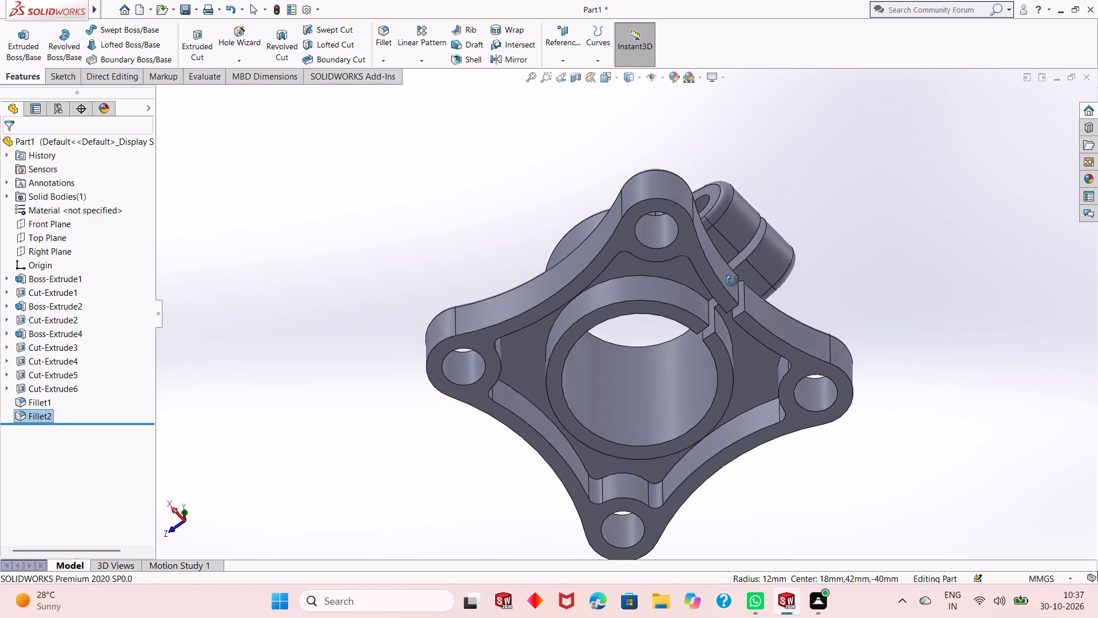
pyautogui.moveTo(731, 281); pyautogui.dragTo(731, 285, button='middle')
pyautogui.middleClick(731, 285)
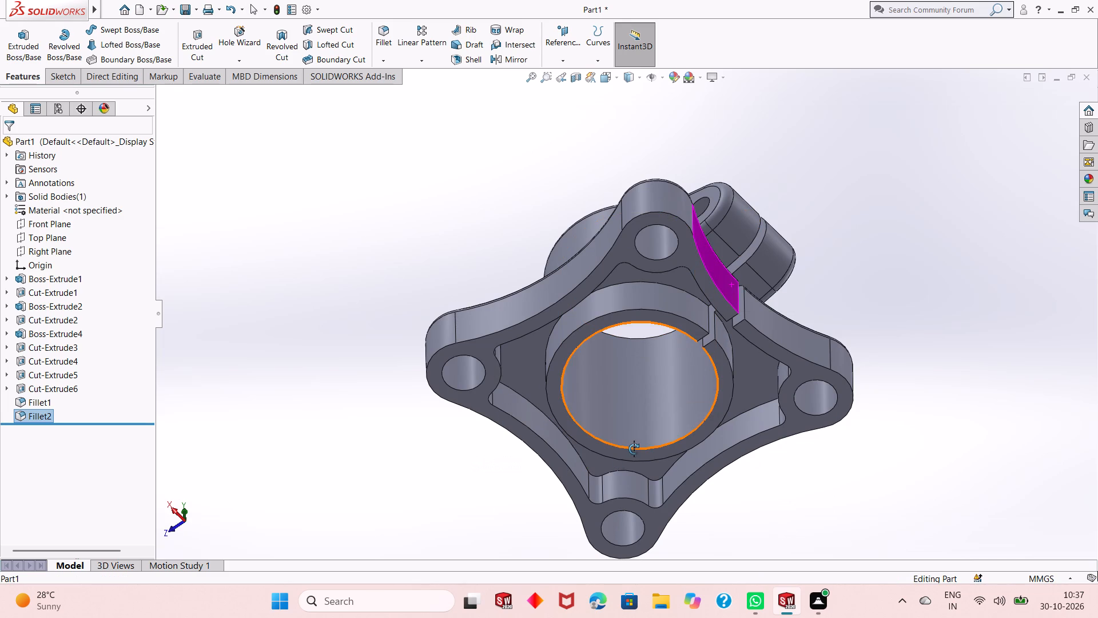
pyautogui.moveTo(635, 450); pyautogui.dragTo(650, 394, button='middle')
pyautogui.scroll(1, 608, 260)
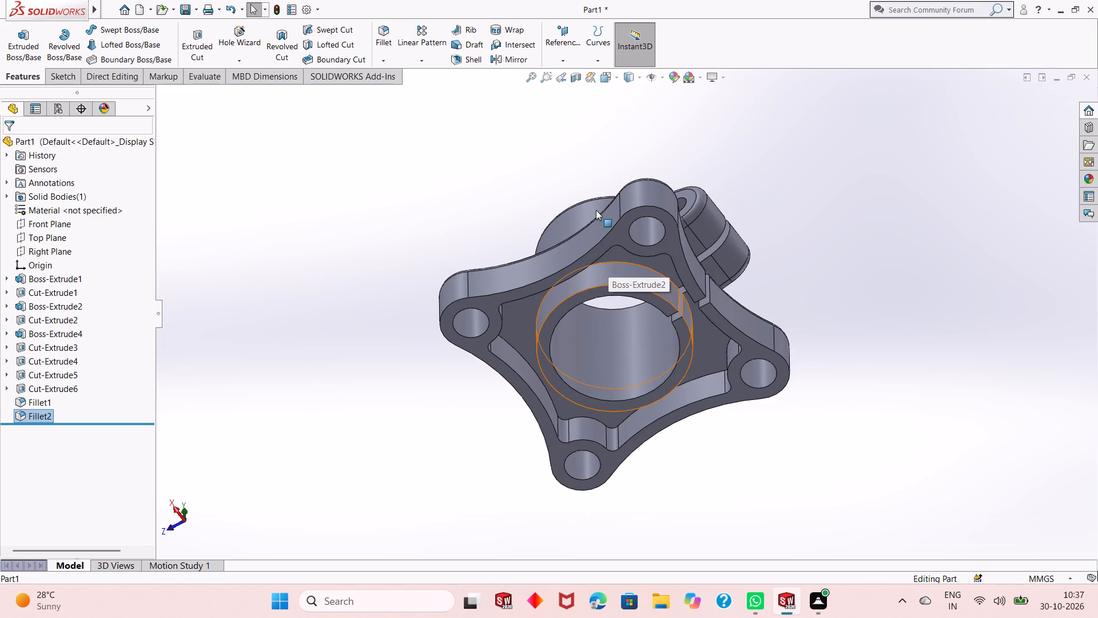
pyautogui.scroll(-1, 596, 210)
pyautogui.moveTo(632, 387); pyautogui.dragTo(658, 295, button='middle')
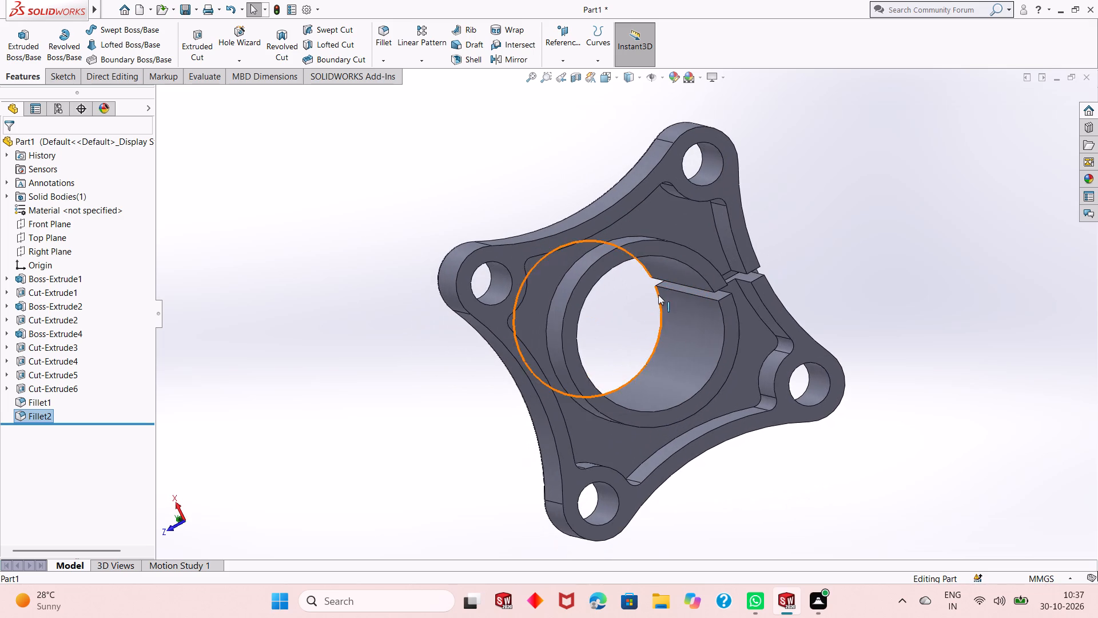
pyautogui.scroll(-2, 614, 254)
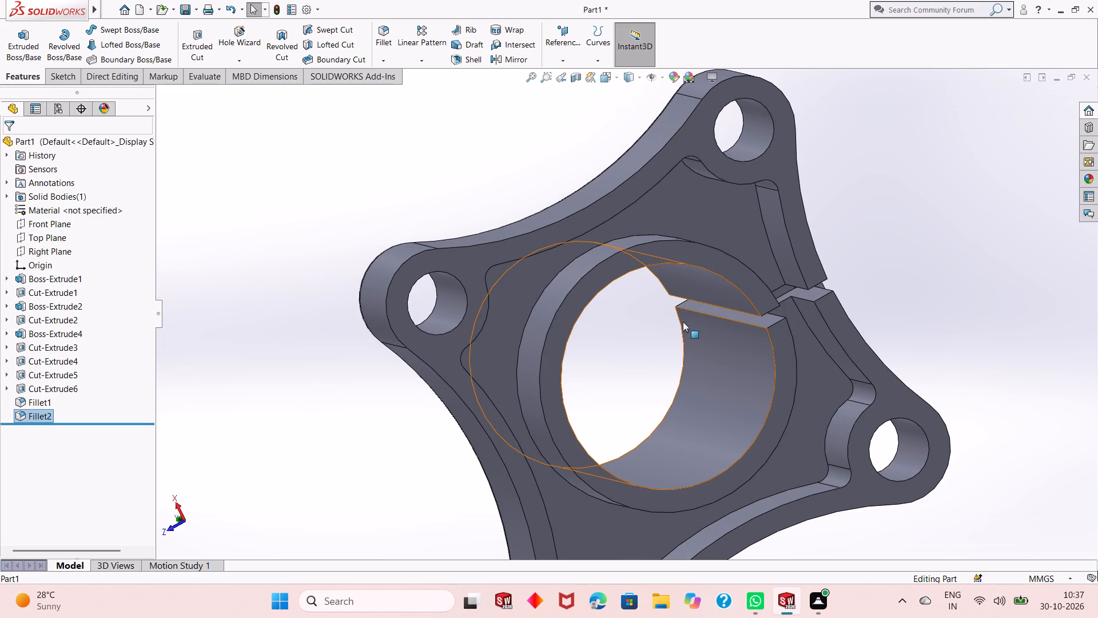
pyautogui.moveTo(681, 321); pyautogui.dragTo(665, 341, button='middle')
pyautogui.scroll(1, 651, 340)
pyautogui.moveTo(581, 390); pyautogui.dragTo(590, 381, button='middle')
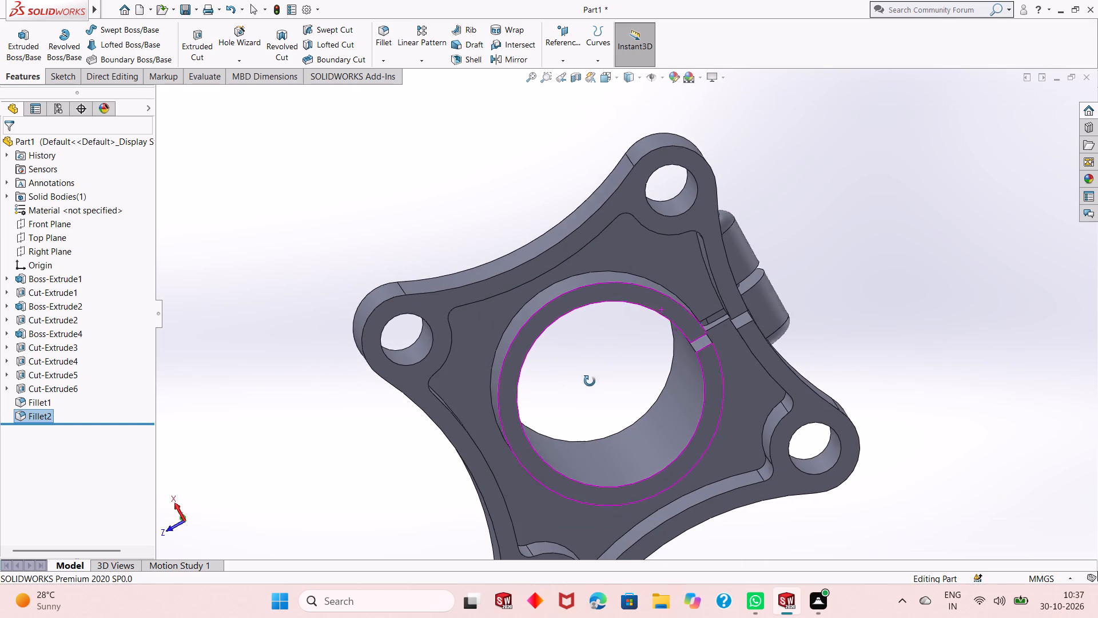
pyautogui.moveTo(590, 381); pyautogui.dragTo(593, 374, button='middle')
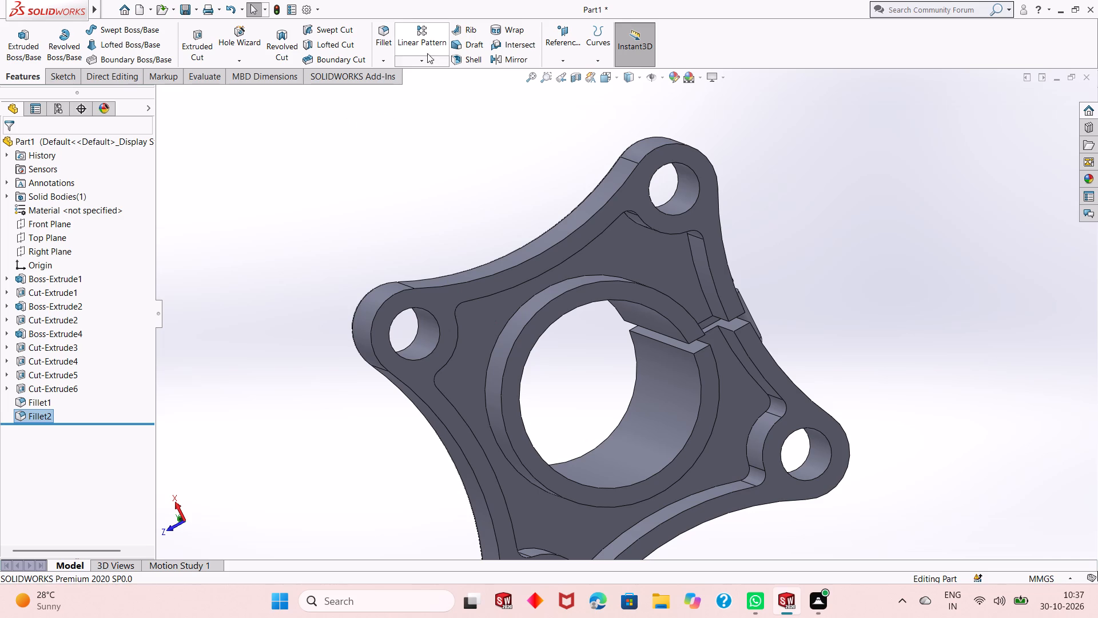
# Fillet the base edge of the boss ring where it meets the pocket floor at a 3 mm radius.
pyautogui.click(385, 44)
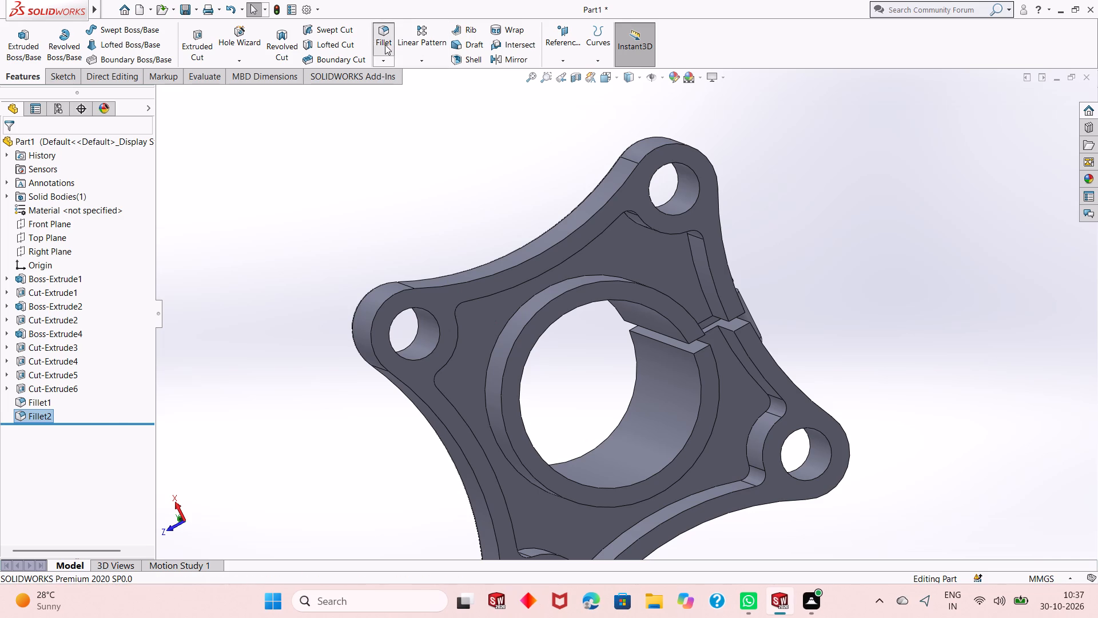
pyautogui.click(498, 339)
pyautogui.scroll(1, 572, 369)
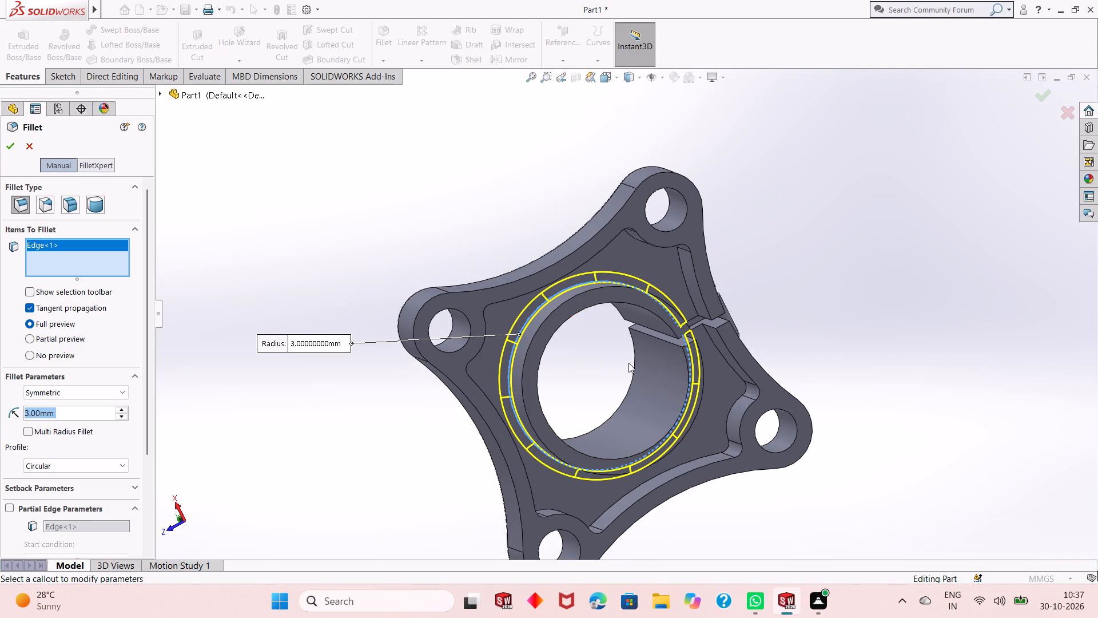
pyautogui.moveTo(606, 358); pyautogui.dragTo(568, 378, button='middle')
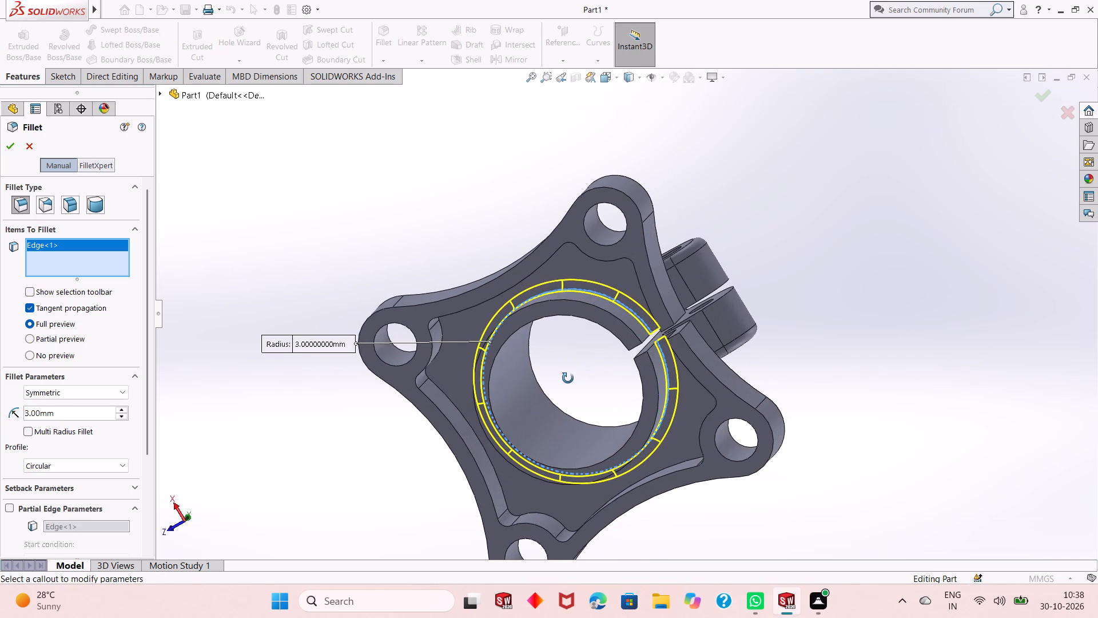
pyautogui.moveTo(568, 378); pyautogui.dragTo(567, 379, button='middle')
pyautogui.moveTo(566, 376); pyautogui.dragTo(572, 370, button='middle')
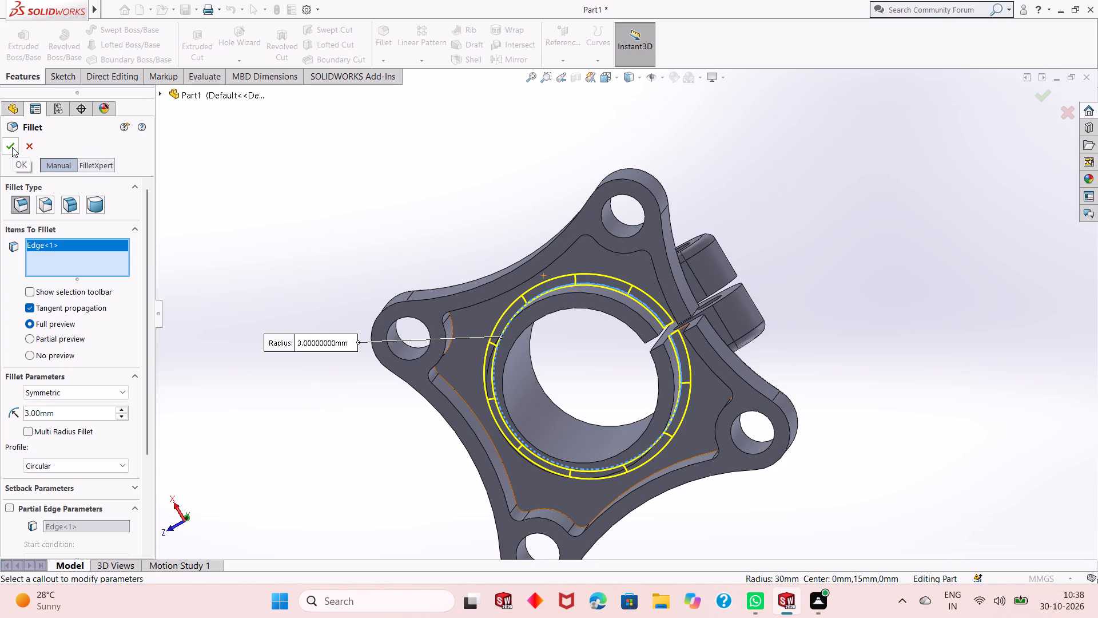
pyautogui.moveTo(602, 403); pyautogui.dragTo(620, 335, button='middle')
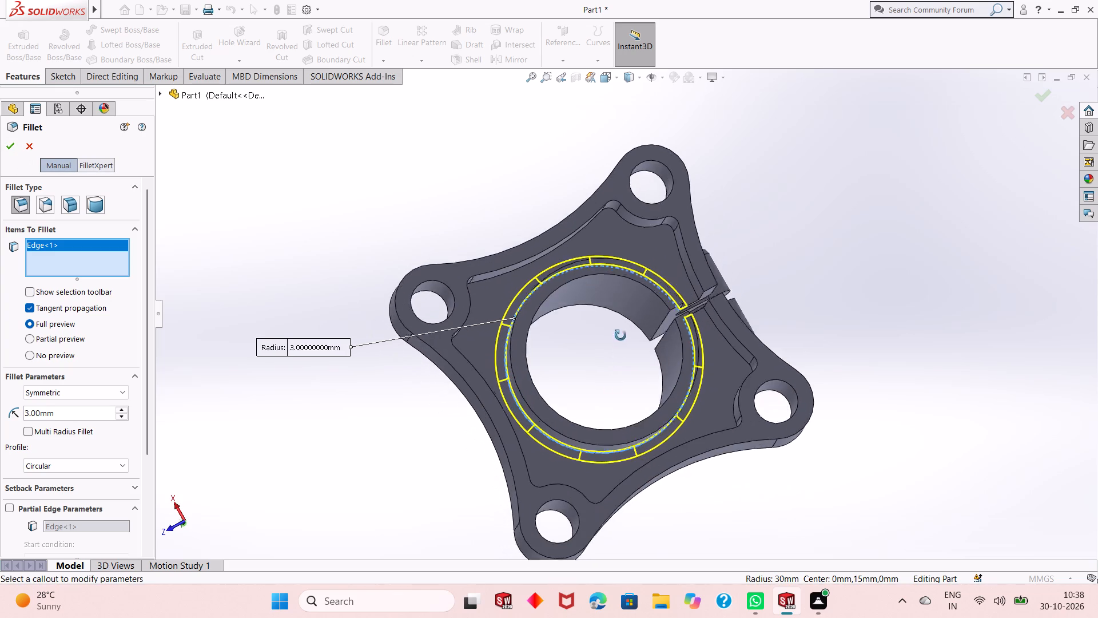
pyautogui.moveTo(620, 335); pyautogui.dragTo(621, 315, button='middle')
pyautogui.scroll(-2, 732, 296)
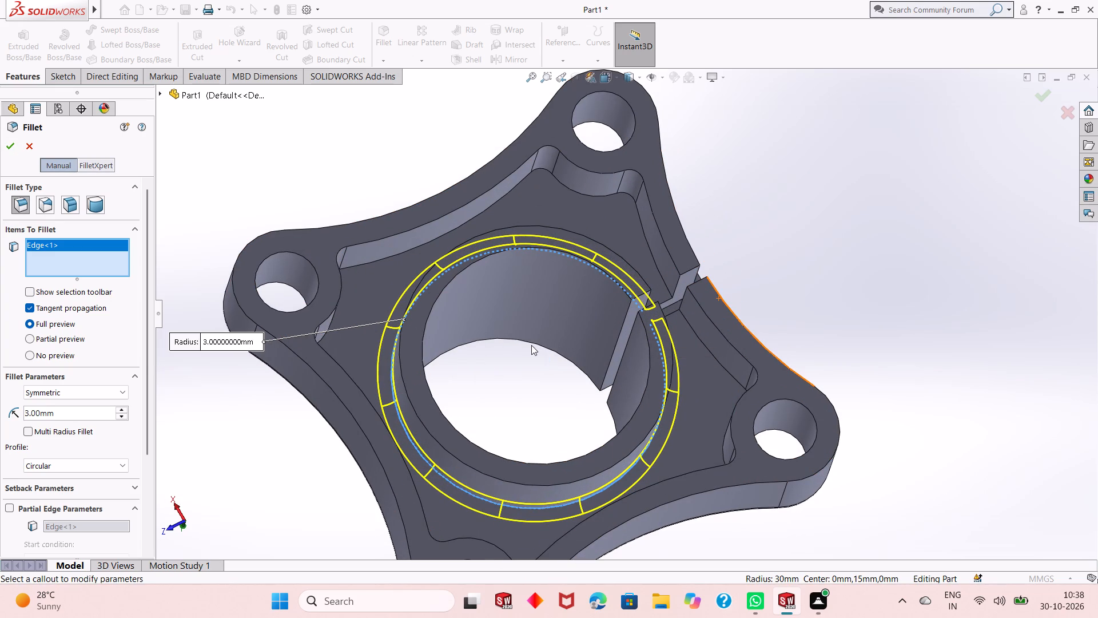
pyautogui.scroll(2, 606, 378)
pyautogui.moveTo(784, 288); pyautogui.dragTo(775, 302, button='middle')
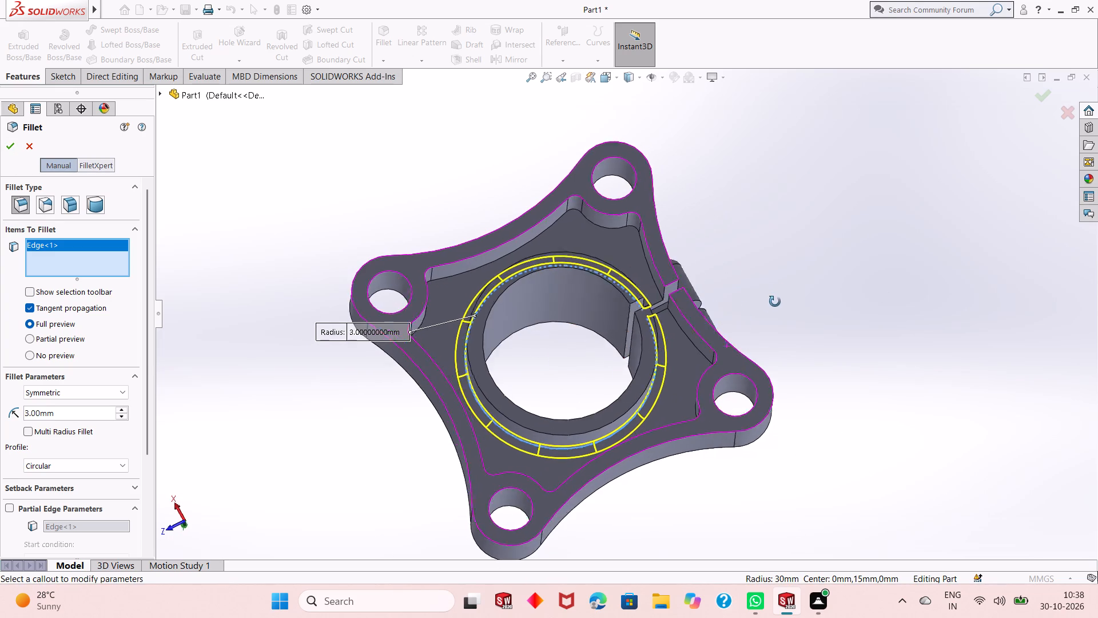
pyautogui.moveTo(775, 302); pyautogui.dragTo(765, 319, button='middle')
pyautogui.scroll(-2, 577, 300)
pyautogui.scroll(1, 584, 301)
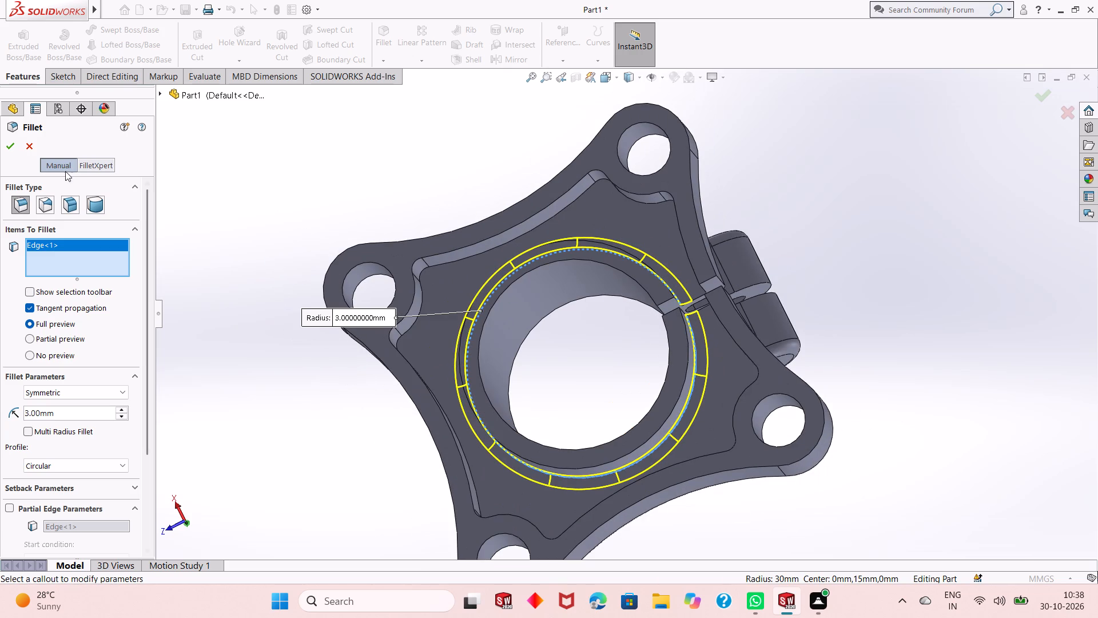
pyautogui.click(16, 149)
# Examine the fillet around the boss ring's base and the unrounded pocket floor edges from several angles.
pyautogui.scroll(2, 519, 359)
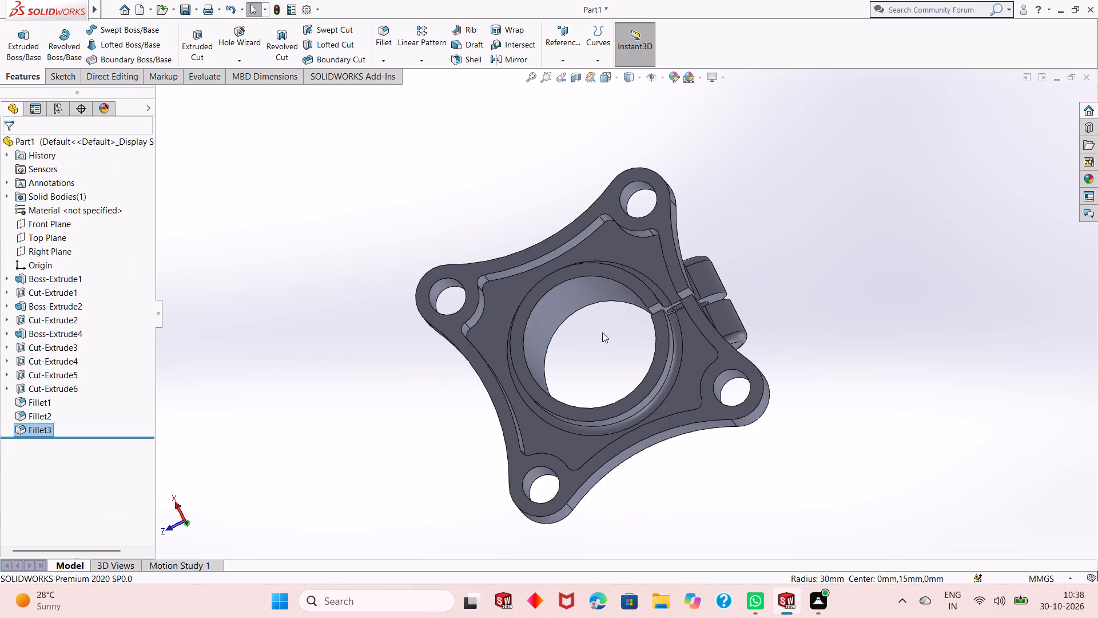
pyautogui.moveTo(602, 334); pyautogui.dragTo(596, 393, button='middle')
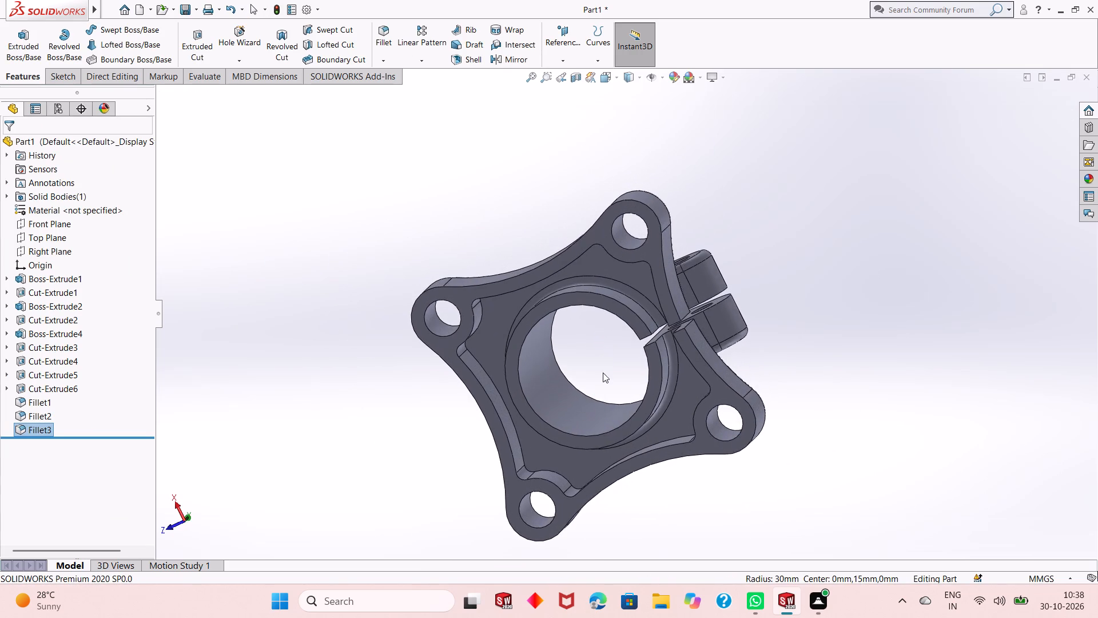
pyautogui.scroll(-2, 681, 307)
pyautogui.moveTo(565, 391); pyautogui.dragTo(571, 381, button='middle')
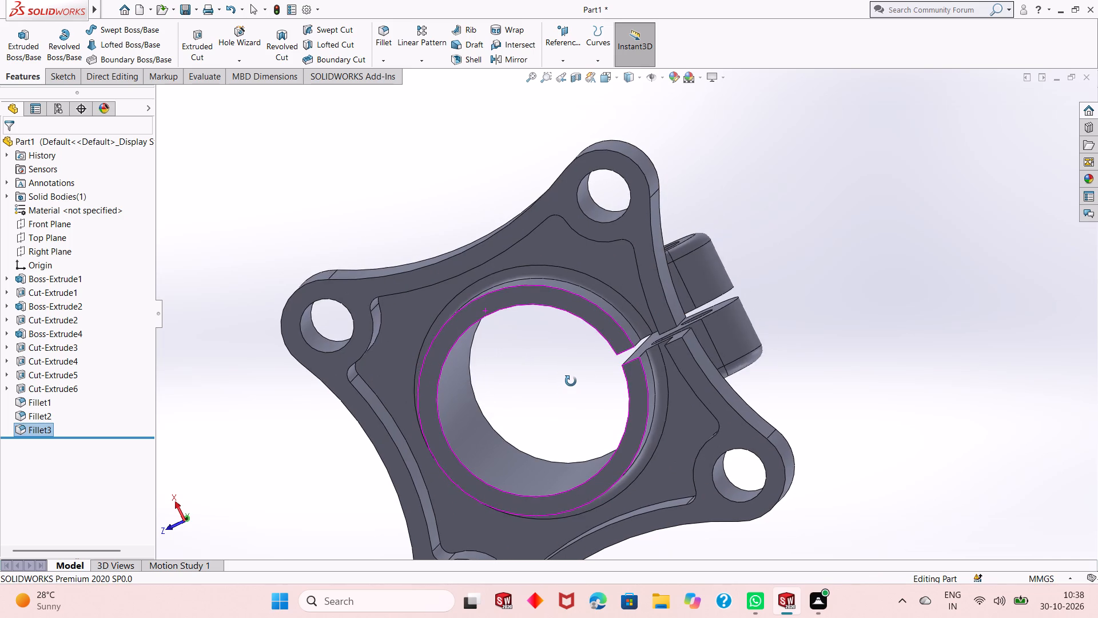
pyautogui.moveTo(571, 381); pyautogui.dragTo(556, 316, button='middle')
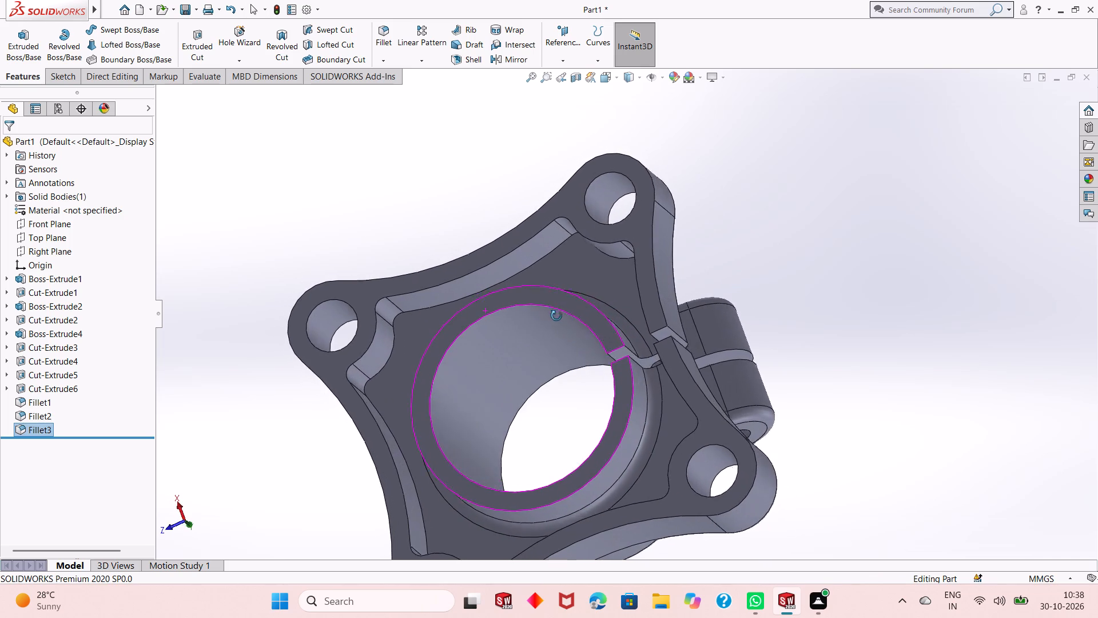
pyautogui.moveTo(556, 316); pyautogui.dragTo(582, 399, button='middle')
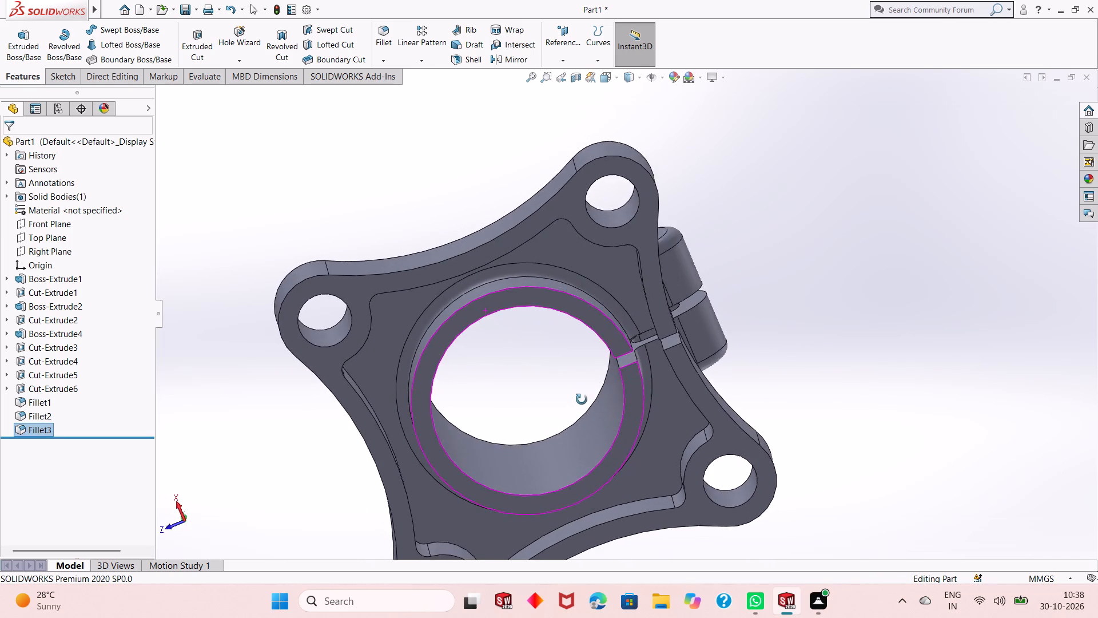
pyautogui.moveTo(582, 399); pyautogui.dragTo(575, 415, button='middle')
pyautogui.scroll(2, 575, 415)
pyautogui.scroll(-1, 552, 336)
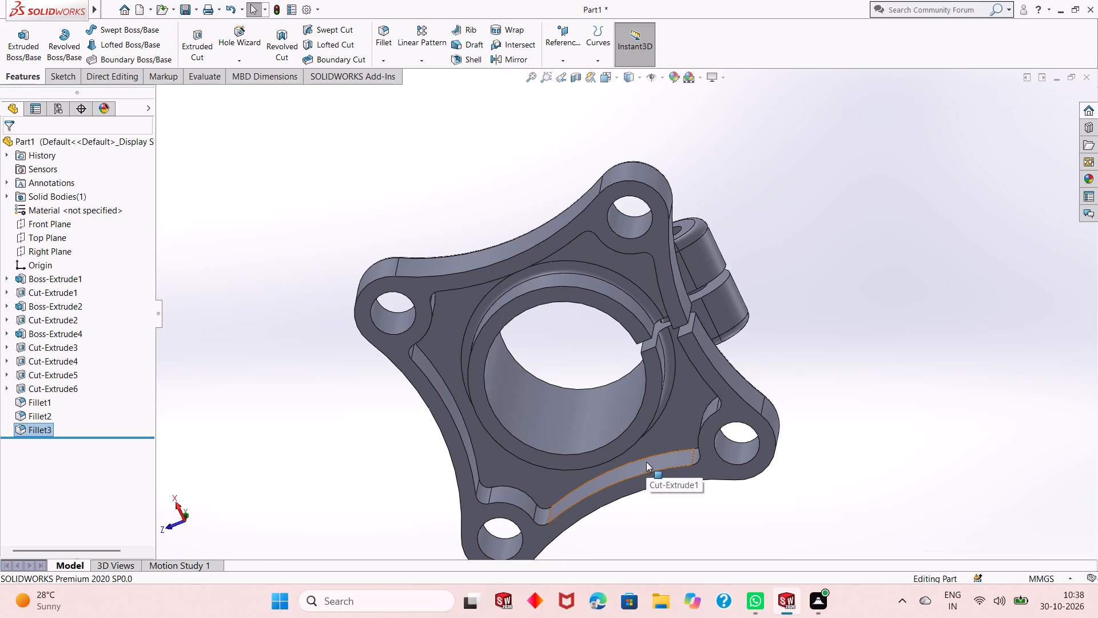
pyautogui.moveTo(514, 490); pyautogui.dragTo(511, 448, button='middle')
pyautogui.middleClick(490, 411)
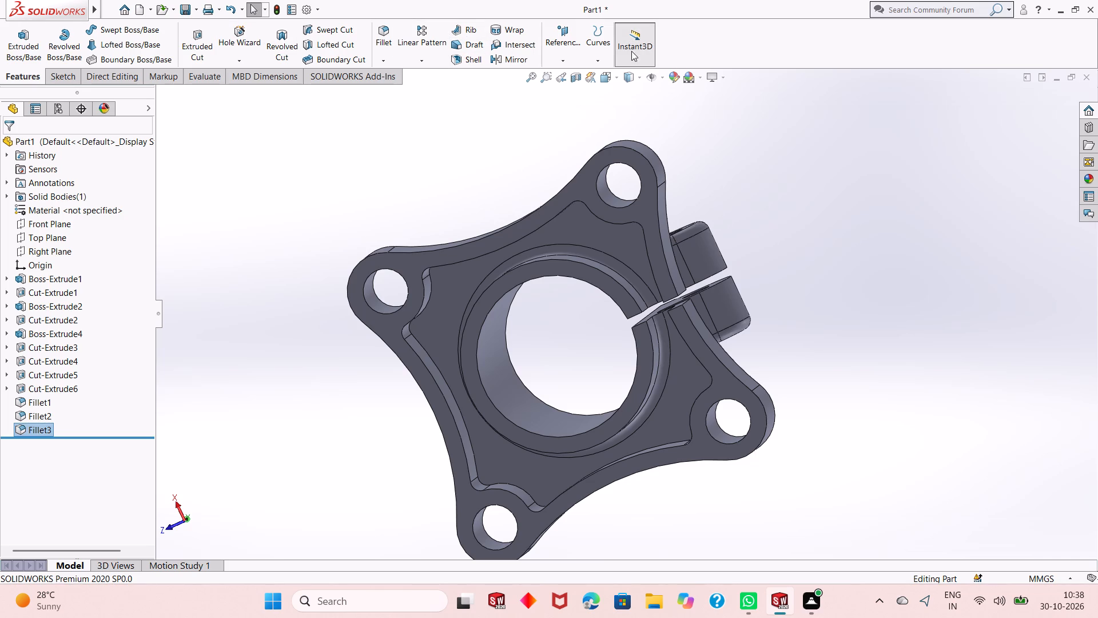
# Fillet the pocket floor's outer edge along the pocket wall, with tangent propagation, at a 3 mm radius.
pyautogui.click(389, 45)
pyautogui.moveTo(491, 452); pyautogui.dragTo(483, 416, button='middle')
pyautogui.scroll(-2, 471, 372)
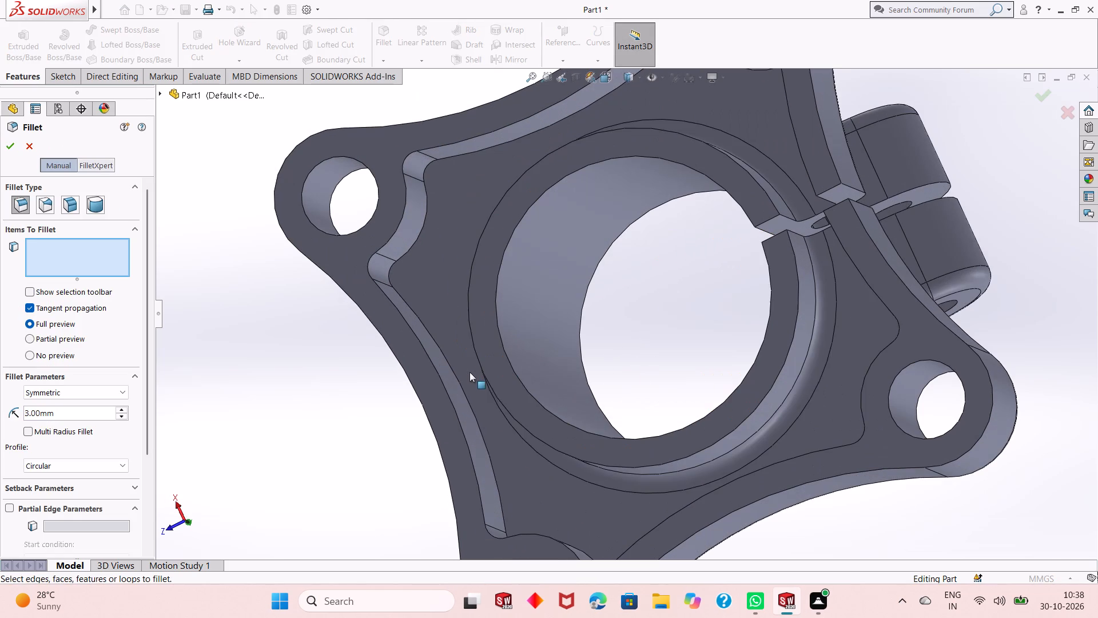
pyautogui.scroll(-1, 470, 372)
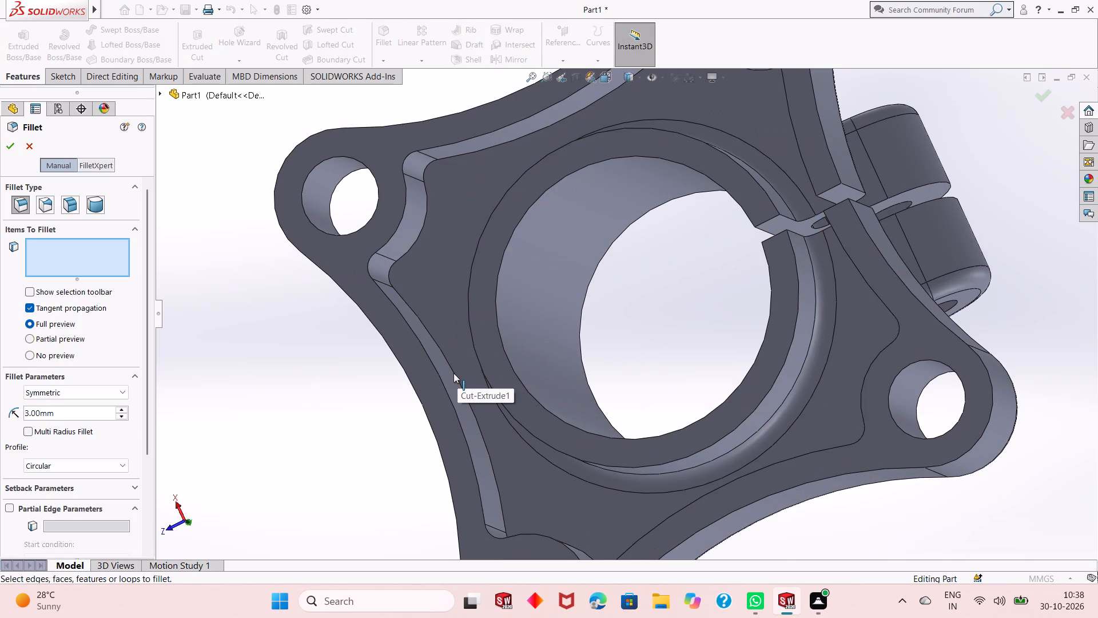
pyautogui.click(453, 373)
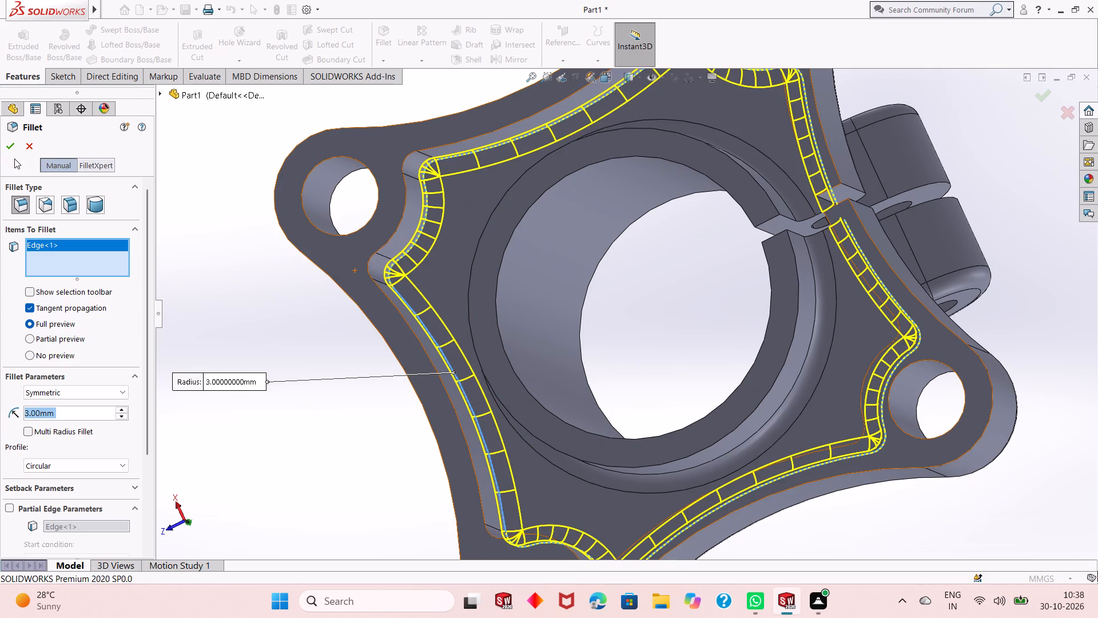
pyautogui.click(9, 149)
# Review the filleted pocket, the boss ring and the slot on the plate's underside from several angles.
pyautogui.scroll(2, 507, 372)
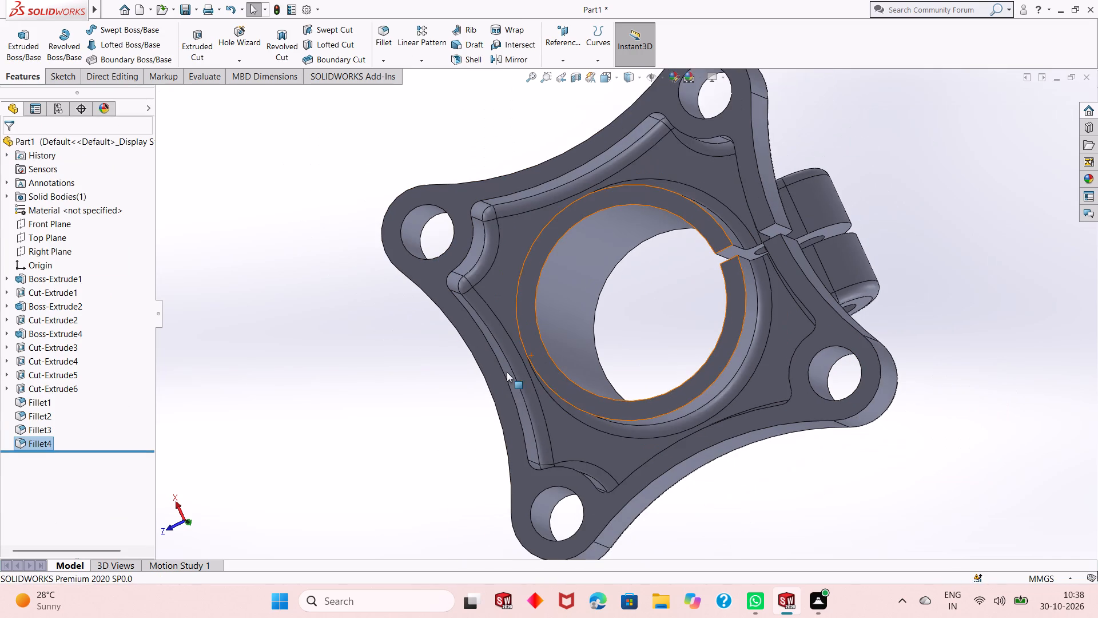
pyautogui.moveTo(747, 494); pyautogui.dragTo(772, 462, button='middle')
pyautogui.scroll(1, 772, 457)
pyautogui.moveTo(721, 331); pyautogui.dragTo(715, 355, button='middle')
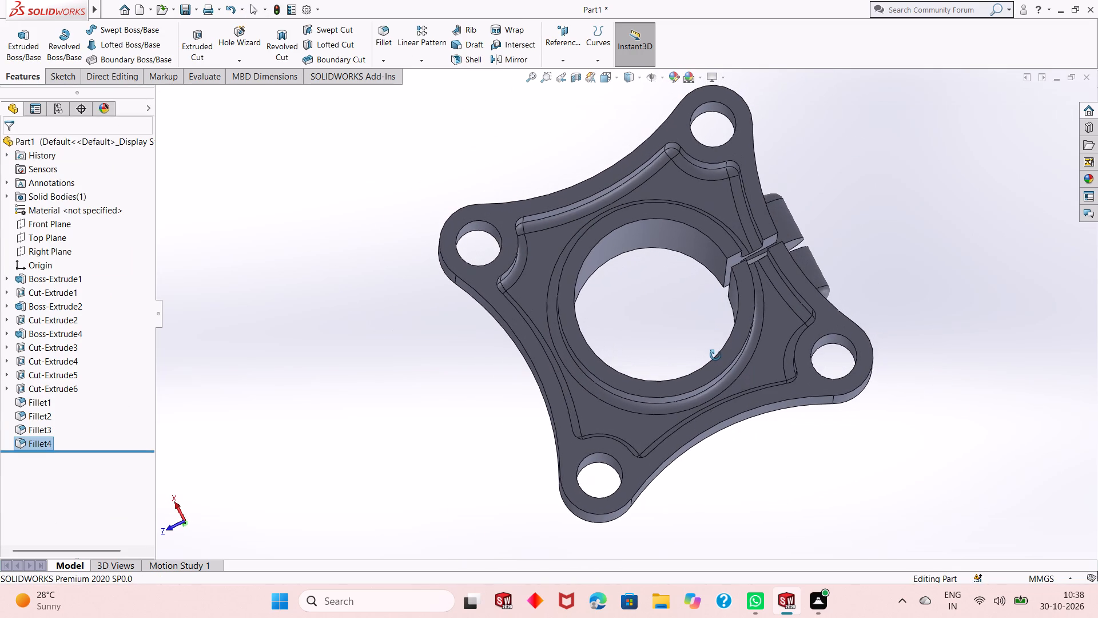
pyautogui.moveTo(715, 355); pyautogui.dragTo(710, 298, button='middle')
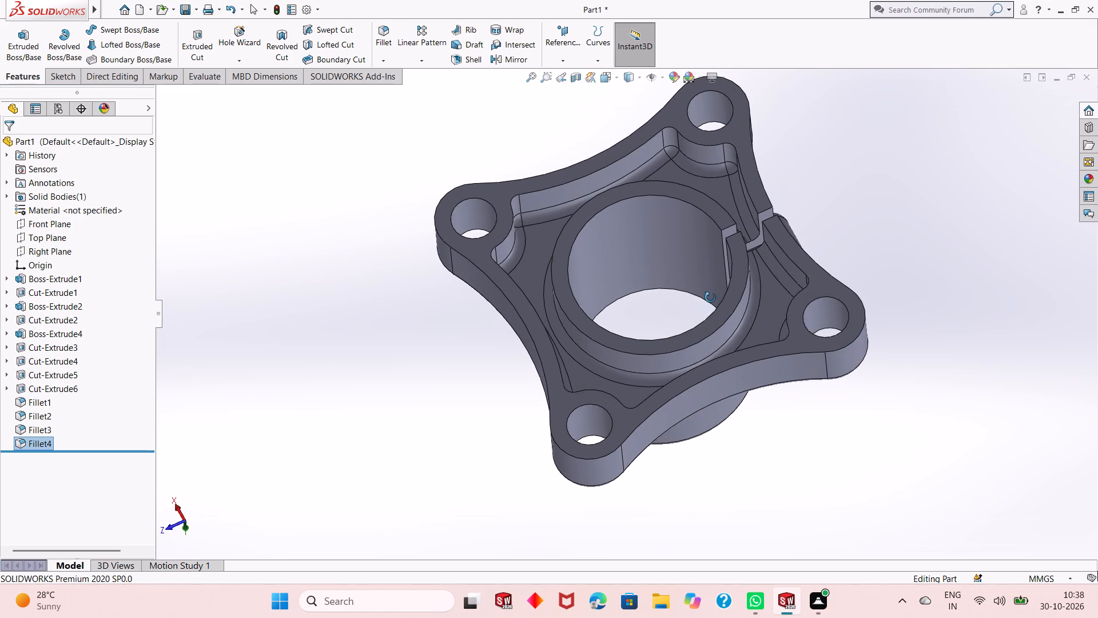
pyautogui.moveTo(710, 298); pyautogui.dragTo(710, 354, button='middle')
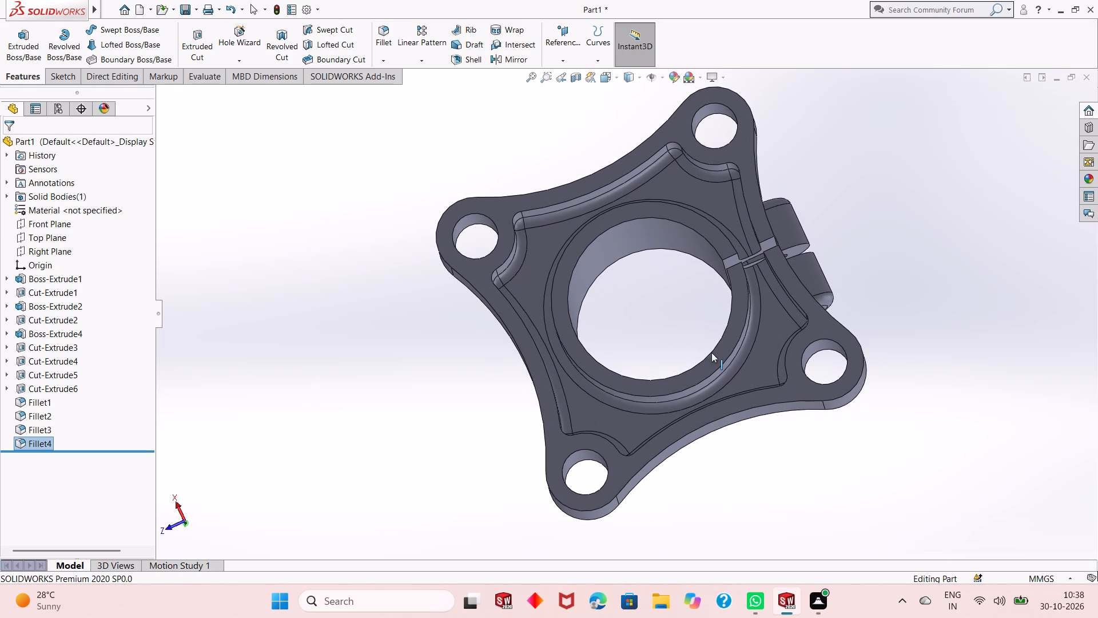
pyautogui.scroll(2, 714, 347)
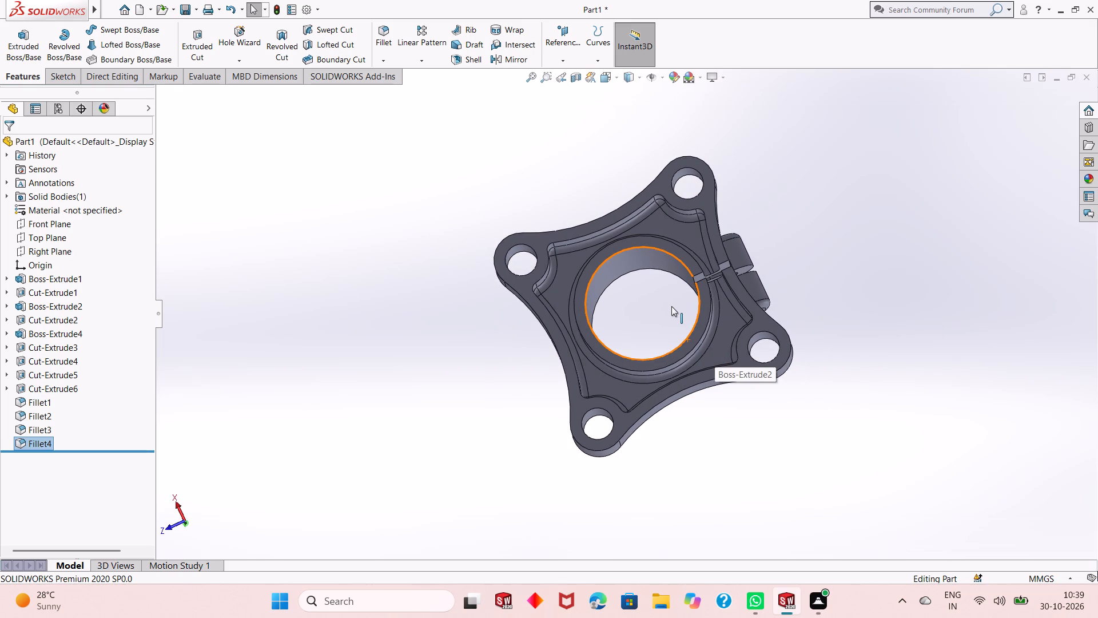
pyautogui.moveTo(655, 299); pyautogui.dragTo(663, 333, button='middle')
pyautogui.scroll(-3, 663, 257)
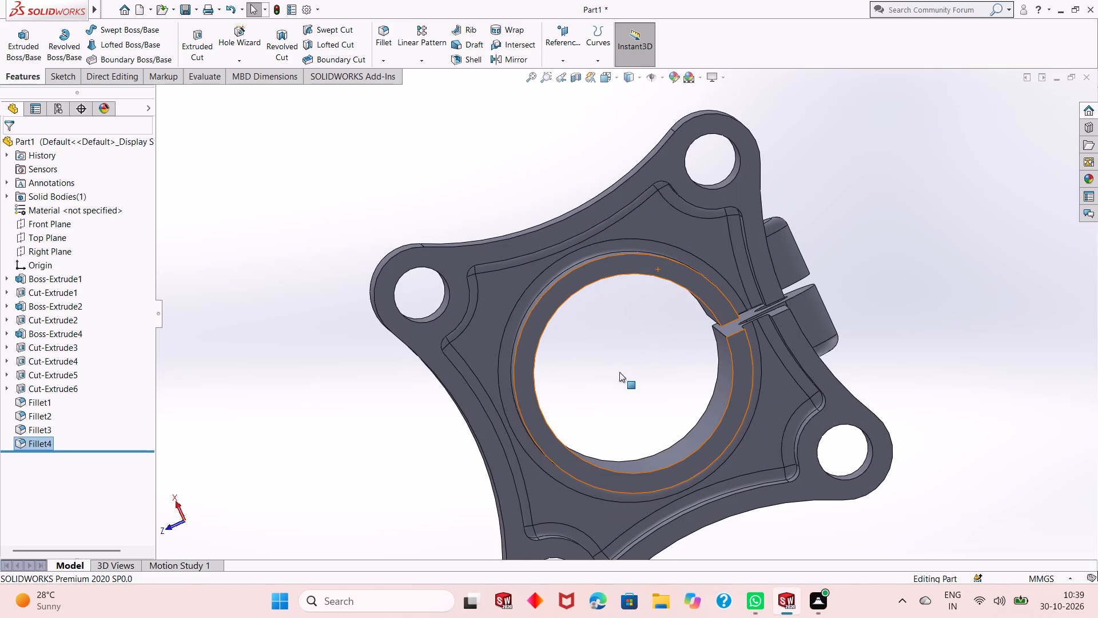
pyautogui.moveTo(599, 428); pyautogui.dragTo(587, 371, button='middle')
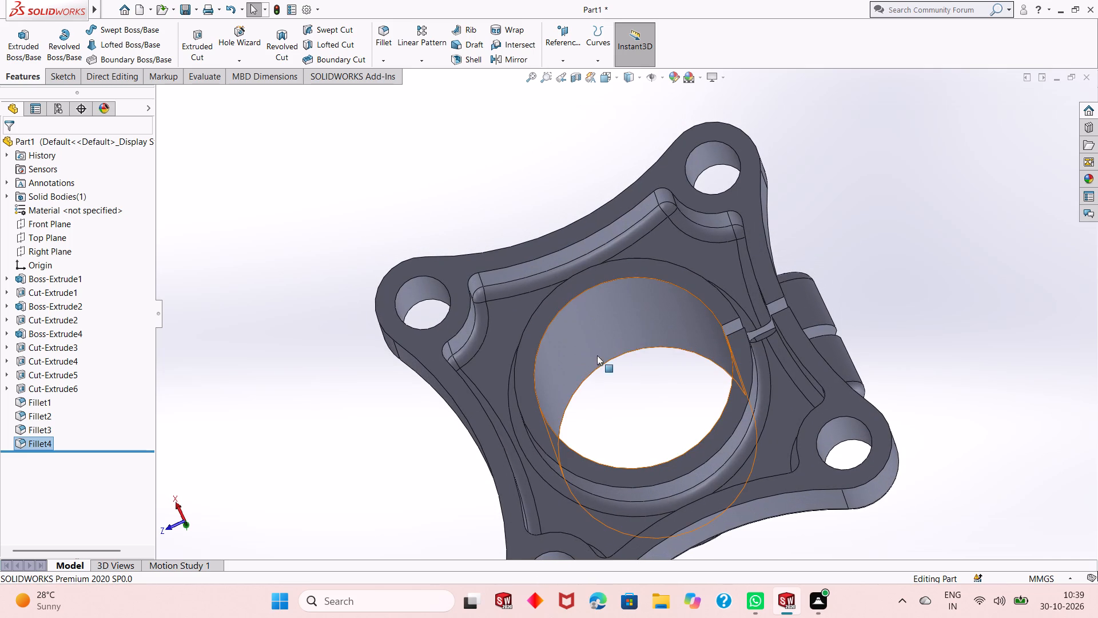
pyautogui.scroll(2, 653, 396)
pyautogui.moveTo(653, 398); pyautogui.dragTo(671, 382, button='middle')
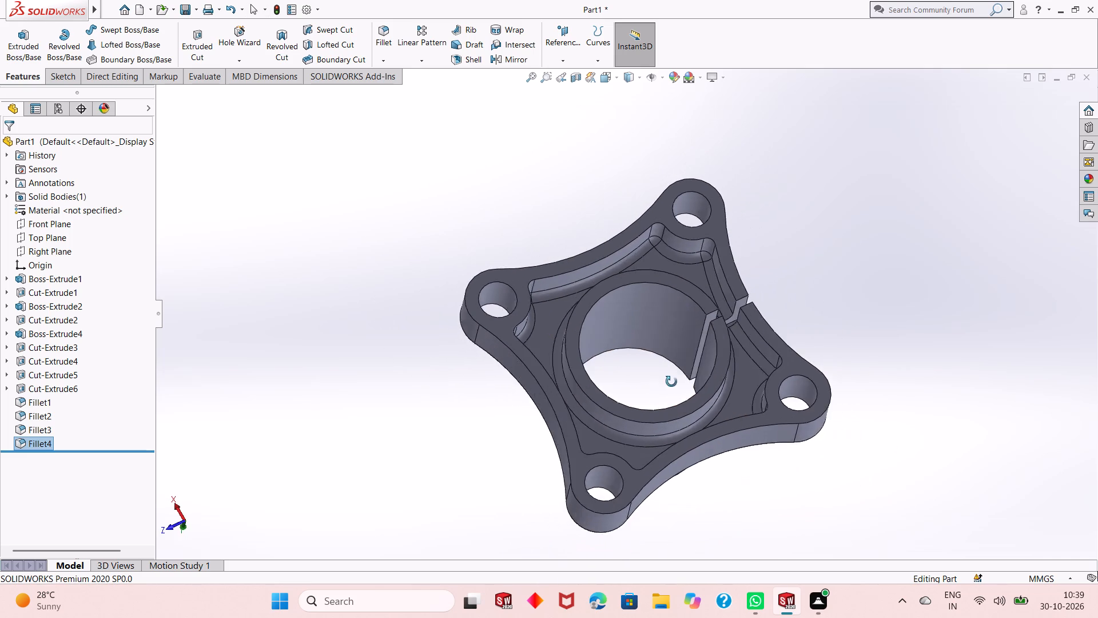
pyautogui.moveTo(671, 382); pyautogui.dragTo(674, 352, button='middle')
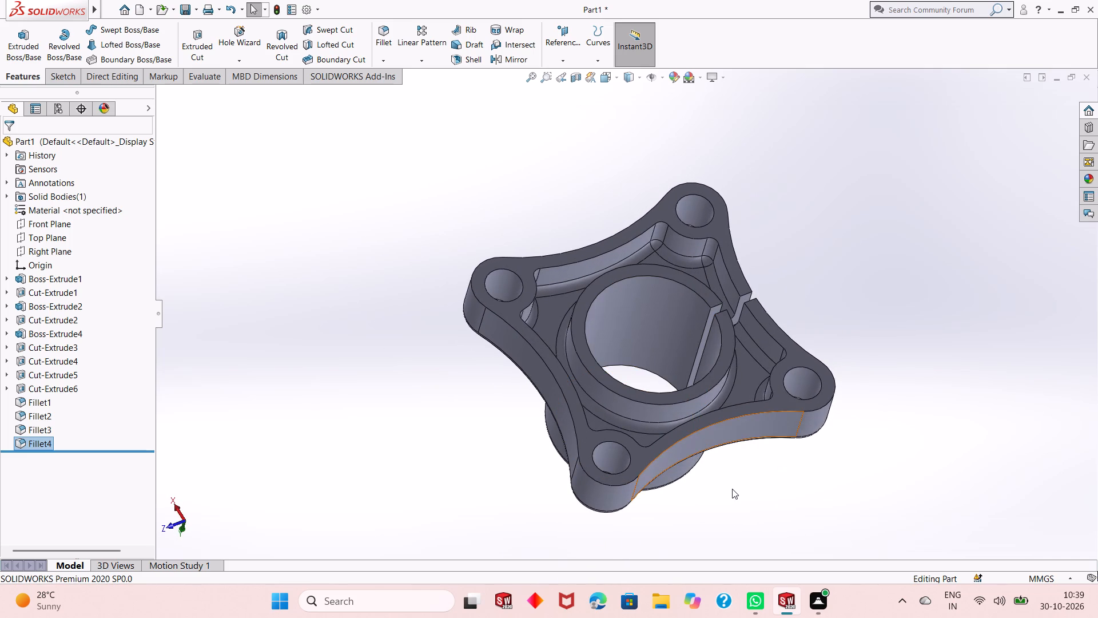
# Examine the filleted pocket, boss ring and lobe holes on the plate's underside from several angles.
pyautogui.moveTo(732, 490); pyautogui.dragTo(731, 353, button='middle')
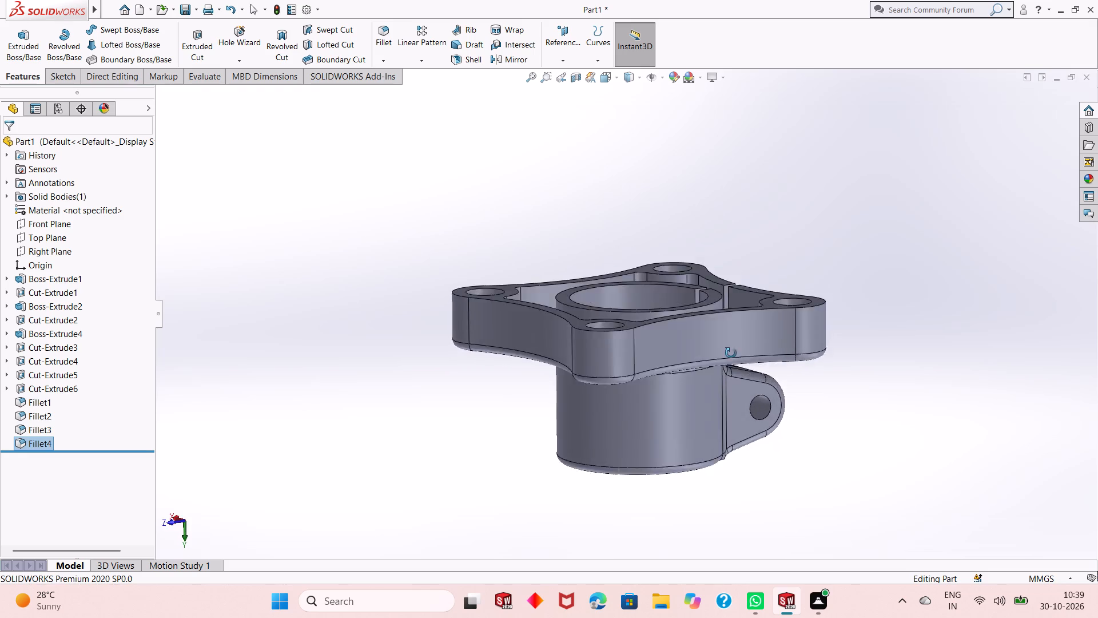
pyautogui.moveTo(731, 353); pyautogui.dragTo(735, 519, button='middle')
pyautogui.scroll(1, 652, 380)
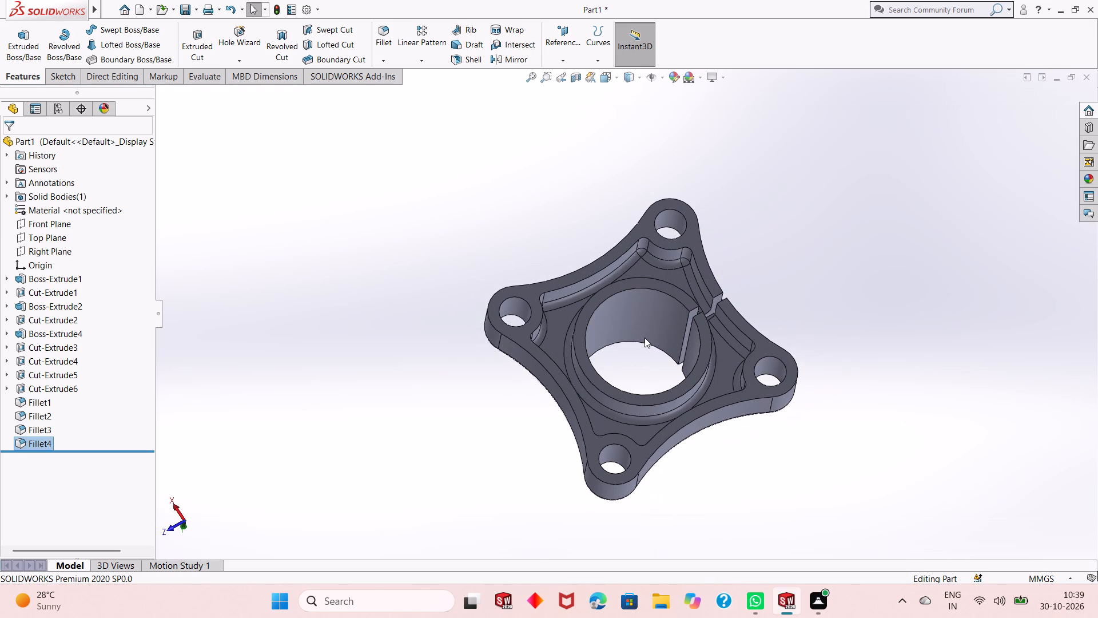
pyautogui.moveTo(645, 338); pyautogui.dragTo(664, 402, button='middle')
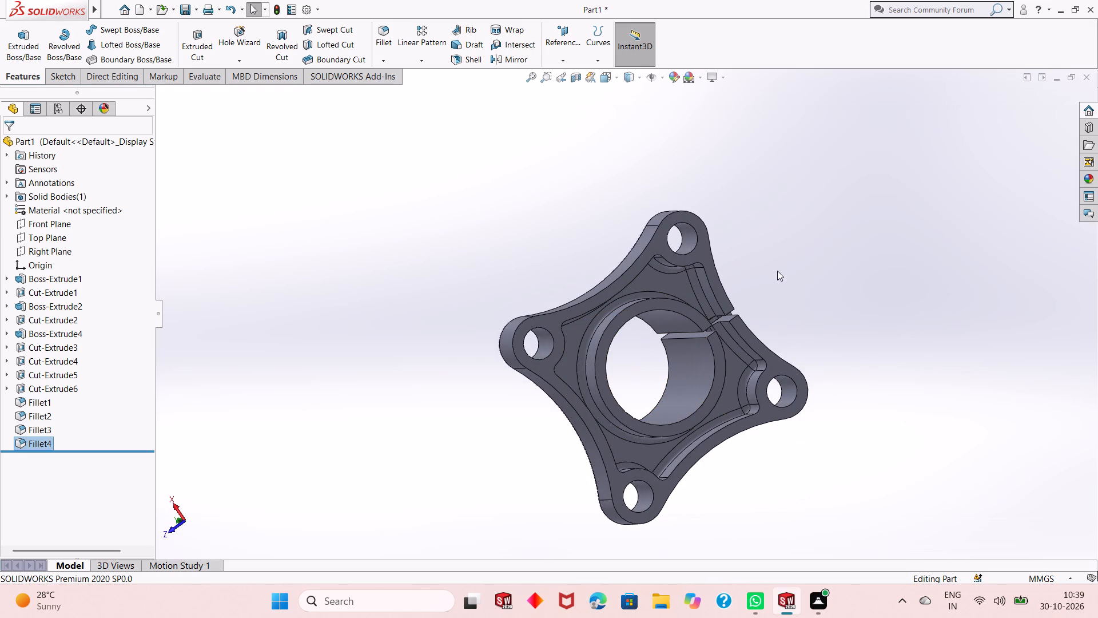
pyautogui.moveTo(767, 255); pyautogui.dragTo(771, 312, button='middle')
pyautogui.scroll(-2, 639, 332)
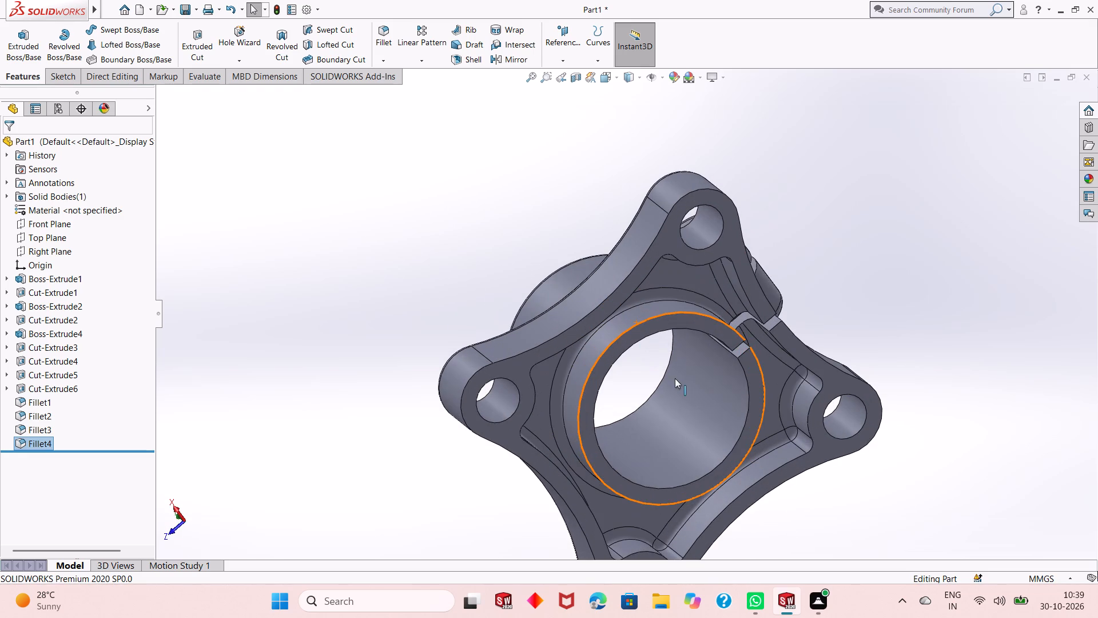
pyautogui.moveTo(679, 401); pyautogui.dragTo(667, 360, button='middle')
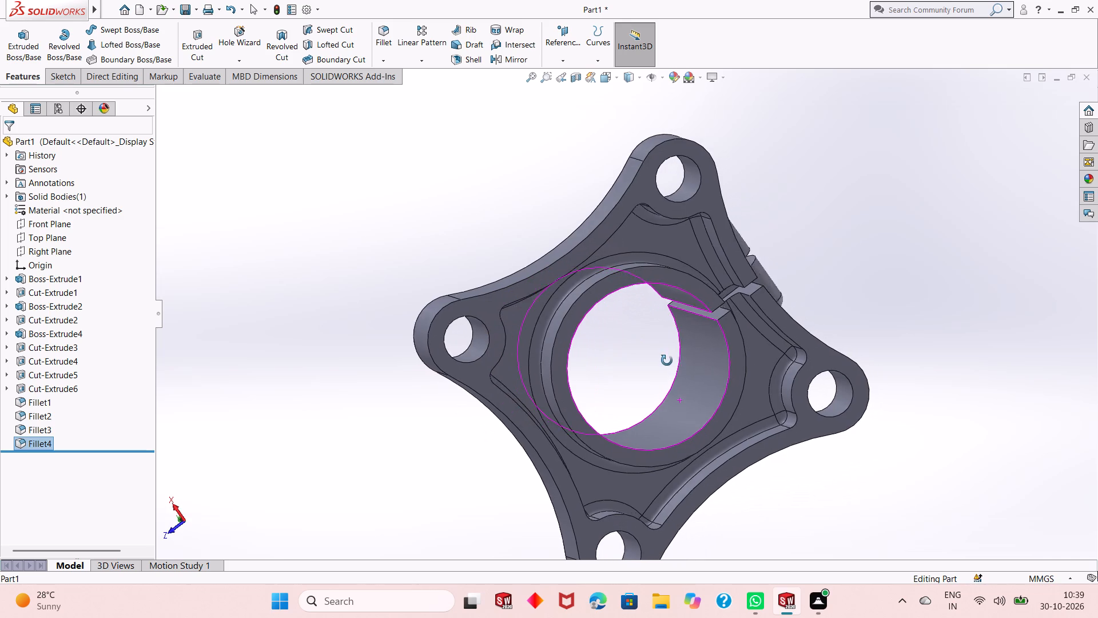
pyautogui.moveTo(667, 360); pyautogui.dragTo(650, 363, button='middle')
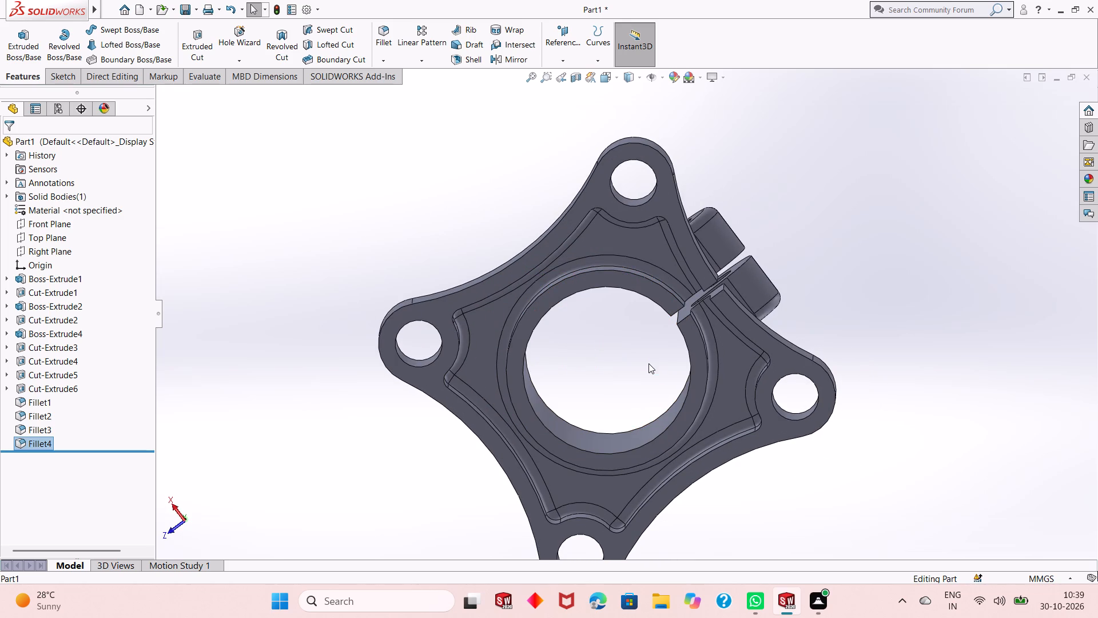
pyautogui.scroll(1, 665, 383)
pyautogui.moveTo(642, 322); pyautogui.dragTo(679, 290, button='middle')
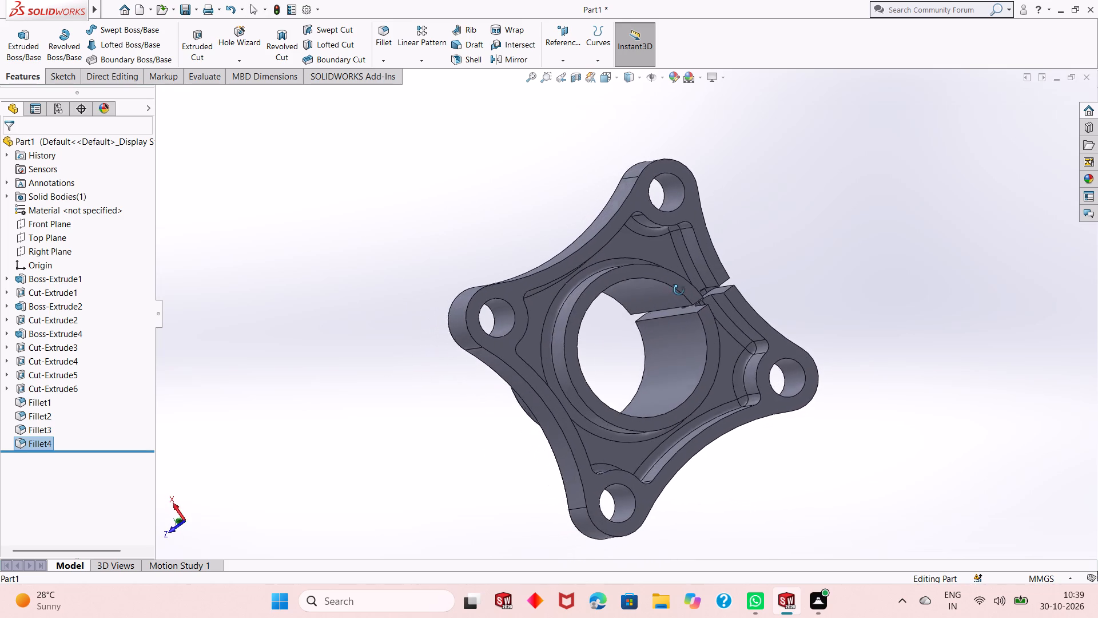
# Inspect the boss, the slotted side lug and the plate's outer fillets from above, below and the side.
pyautogui.moveTo(679, 290); pyautogui.dragTo(828, 271, button='middle')
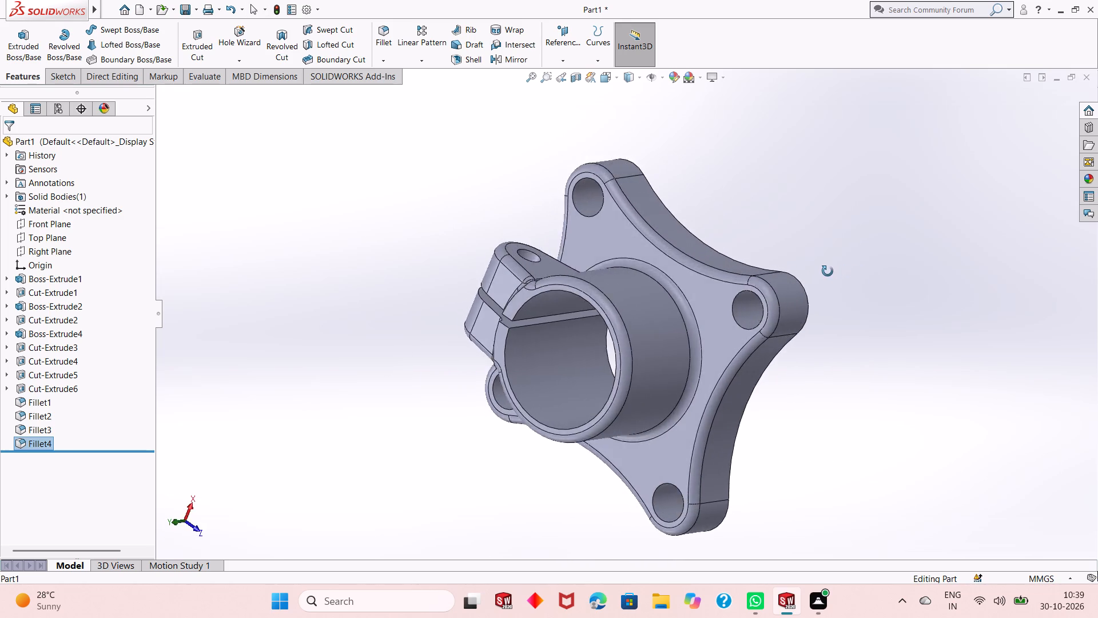
pyautogui.moveTo(828, 271); pyautogui.dragTo(608, 488, button='middle')
pyautogui.moveTo(562, 272); pyautogui.dragTo(646, 462, button='middle')
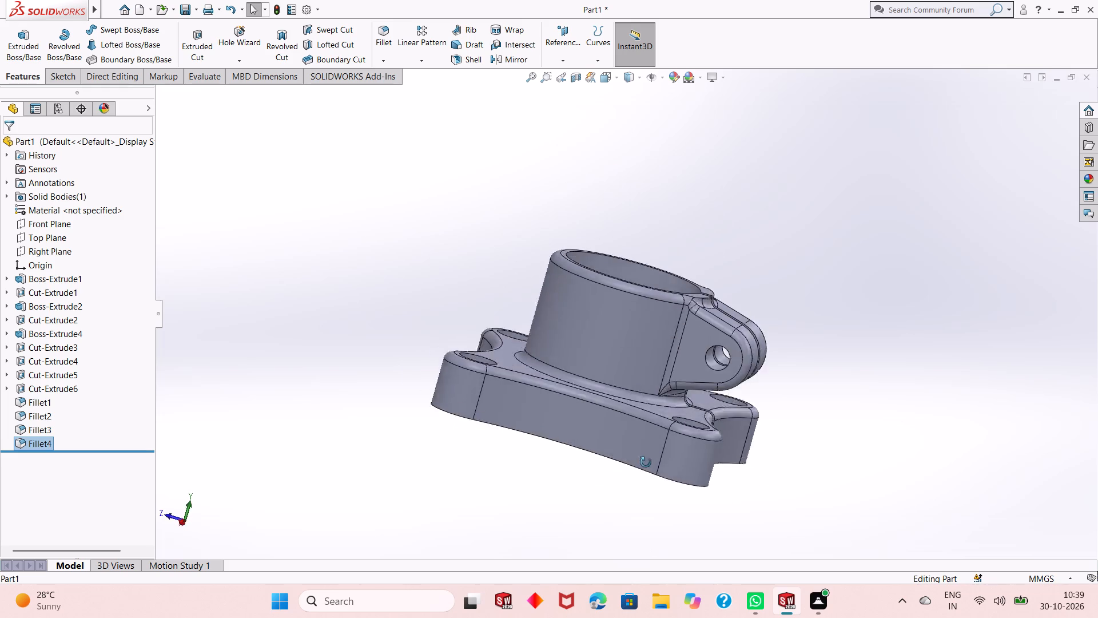
pyautogui.moveTo(646, 462); pyautogui.dragTo(660, 488, button='middle')
pyautogui.scroll(1, 660, 488)
pyautogui.moveTo(618, 302); pyautogui.dragTo(644, 410, button='middle')
pyautogui.scroll(-4, 632, 293)
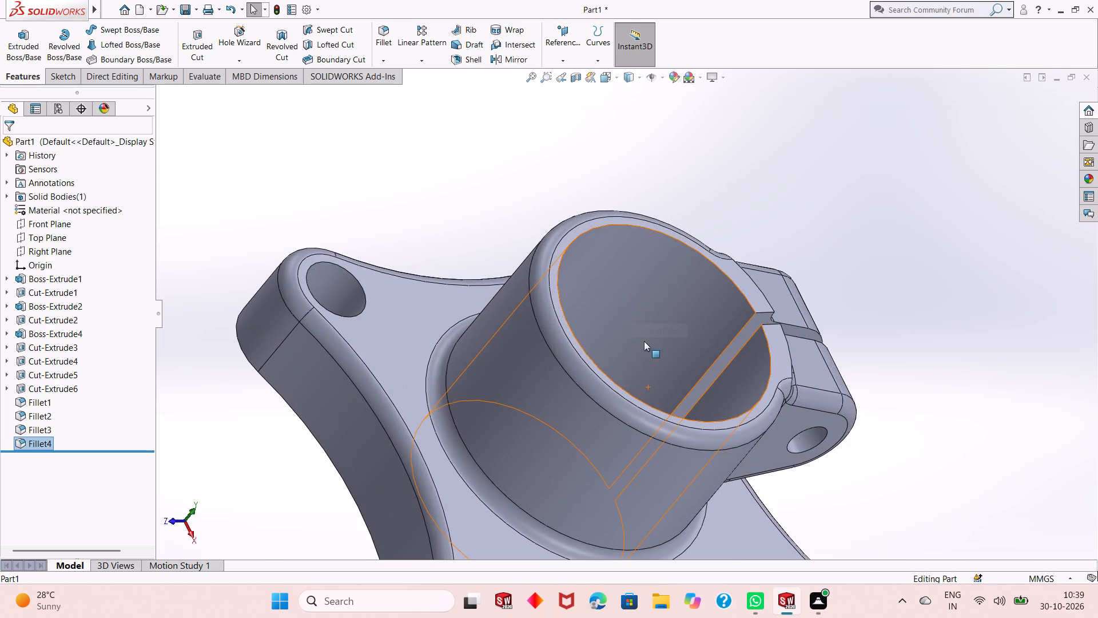
pyautogui.scroll(3, 656, 356)
pyautogui.moveTo(769, 470); pyautogui.dragTo(747, 436, button='middle')
pyautogui.moveTo(616, 531); pyautogui.dragTo(594, 383, button='middle')
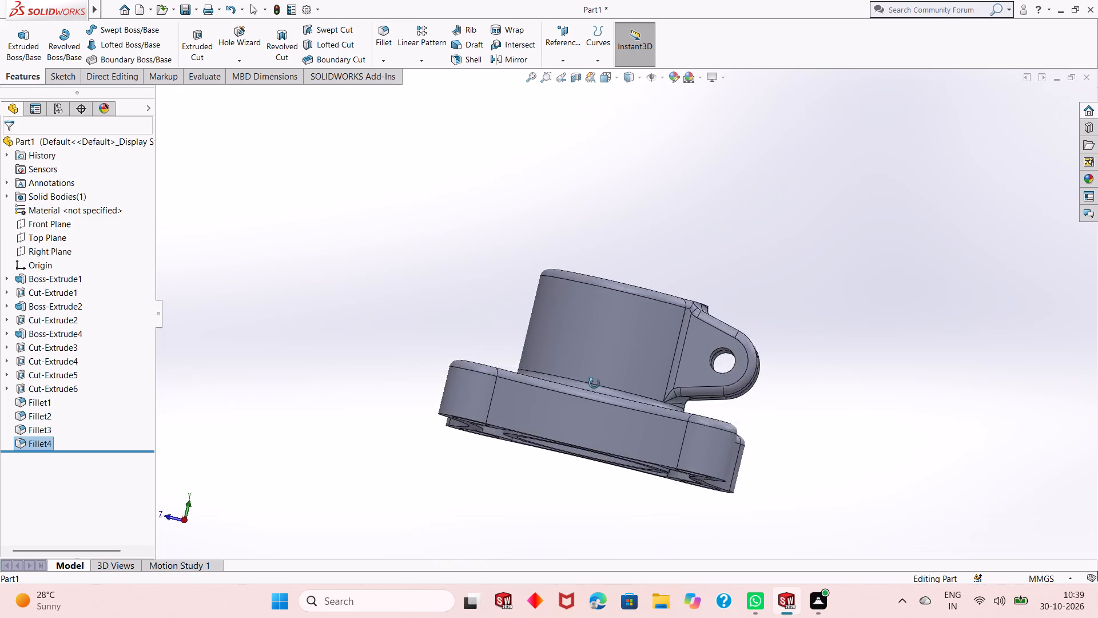
pyautogui.moveTo(594, 383); pyautogui.dragTo(640, 243, button='middle')
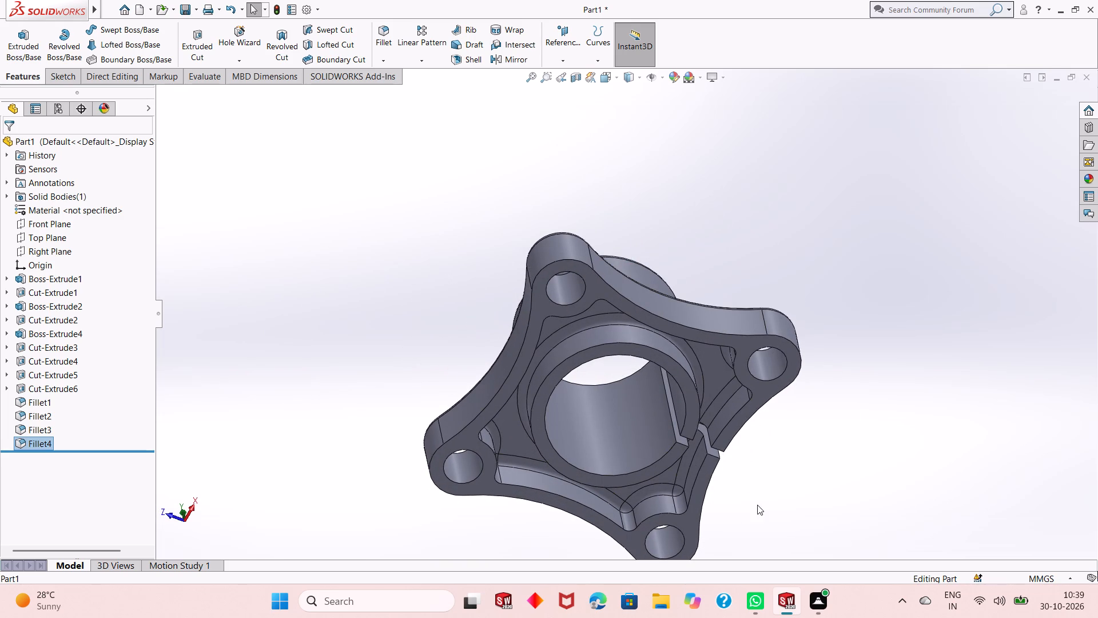
pyautogui.moveTo(668, 360); pyautogui.dragTo(675, 462, button='middle')
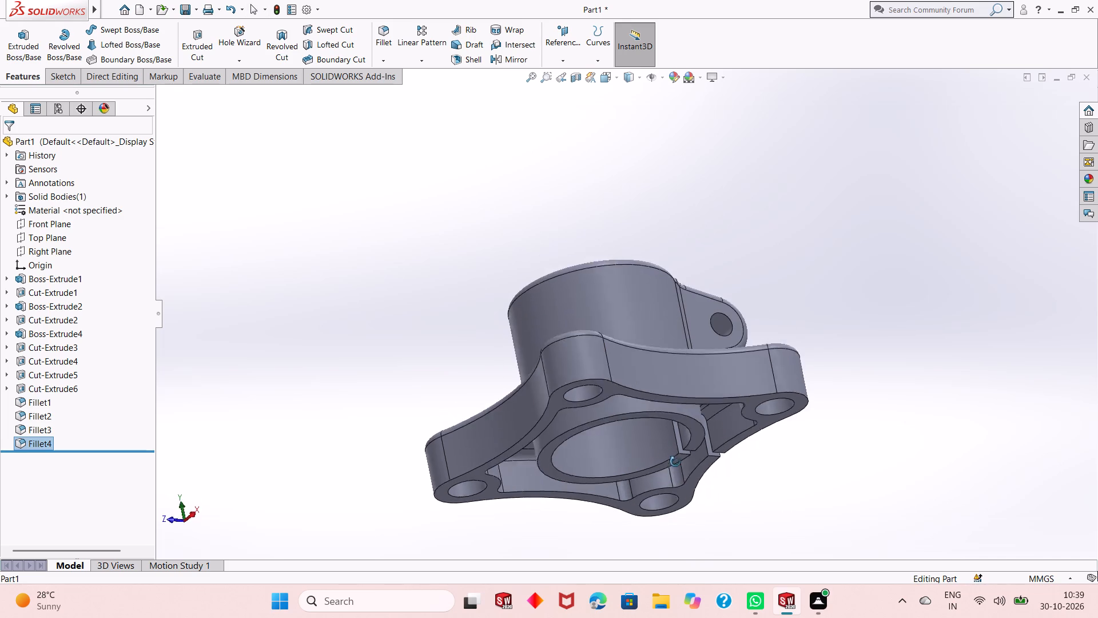
pyautogui.moveTo(675, 462); pyautogui.dragTo(673, 489, button='middle')
pyautogui.moveTo(674, 441); pyautogui.dragTo(573, 544, button='middle')
pyautogui.scroll(1, 603, 414)
pyautogui.moveTo(603, 415); pyautogui.dragTo(614, 455, button='middle')
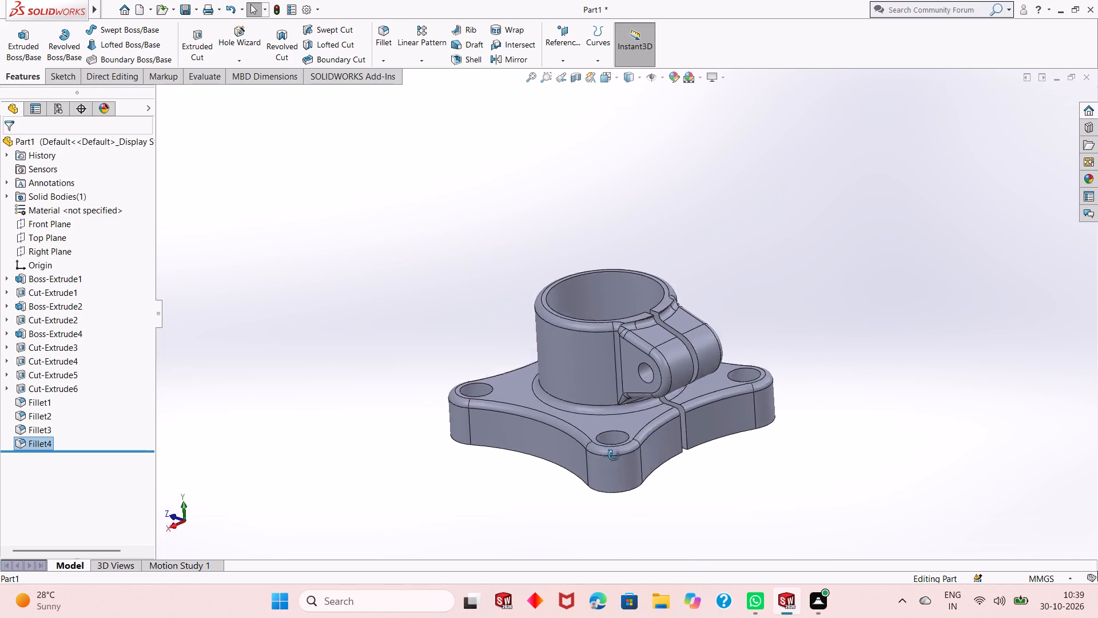
pyautogui.moveTo(614, 455); pyautogui.dragTo(626, 492, button='middle')
# Inspect closely the slot through the boss rim and the fillets where the side lug meets the boss.
pyautogui.scroll(-1, 601, 335)
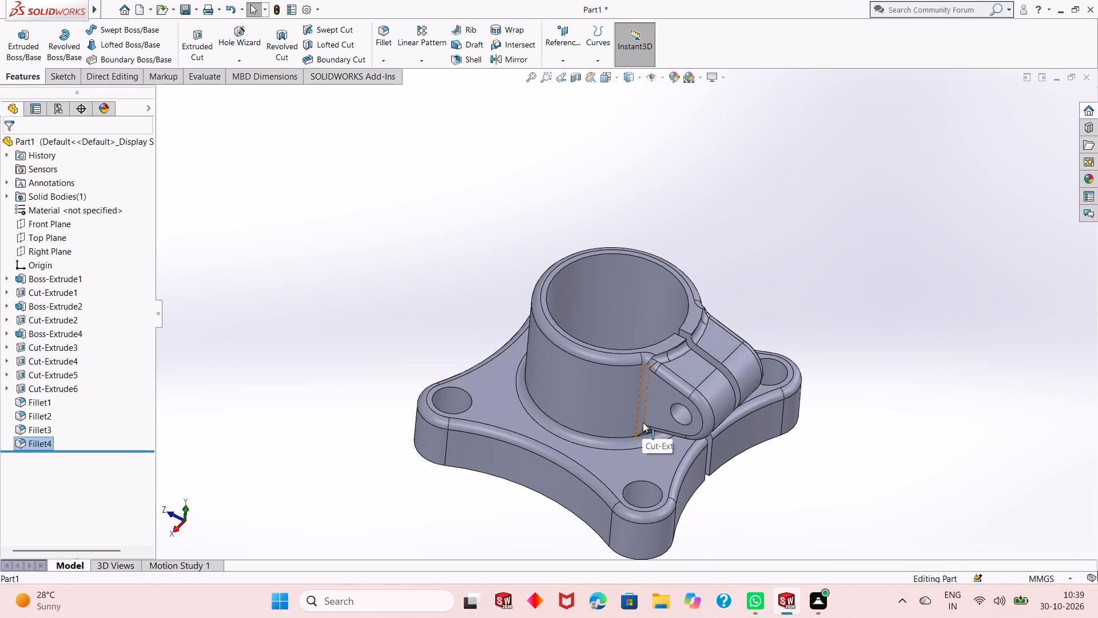
pyautogui.scroll(-2, 670, 336)
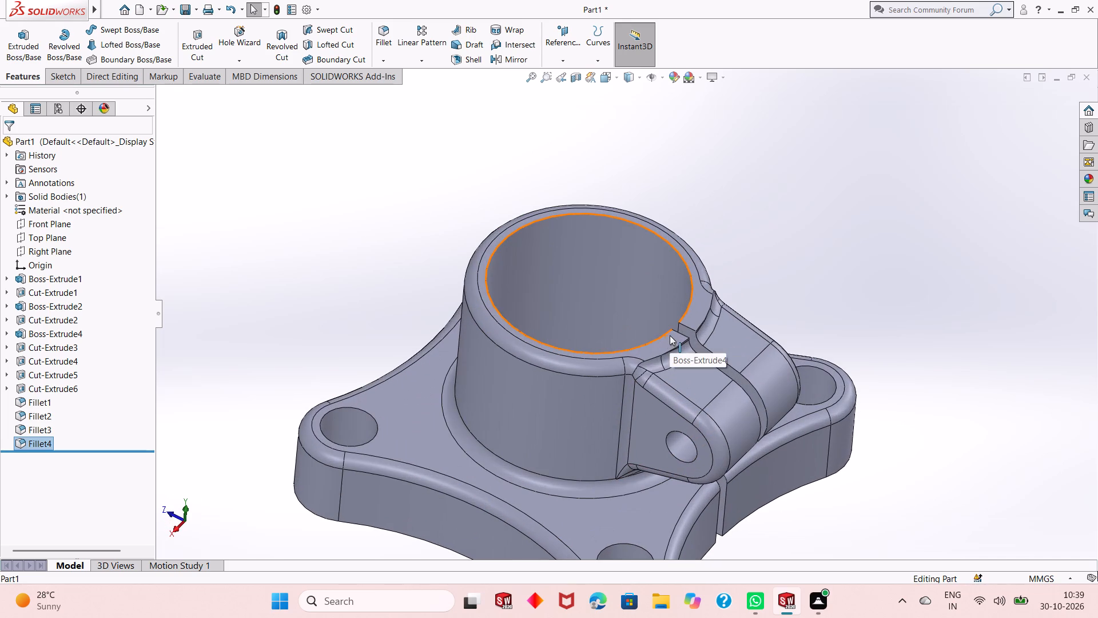
pyautogui.scroll(-2, 713, 317)
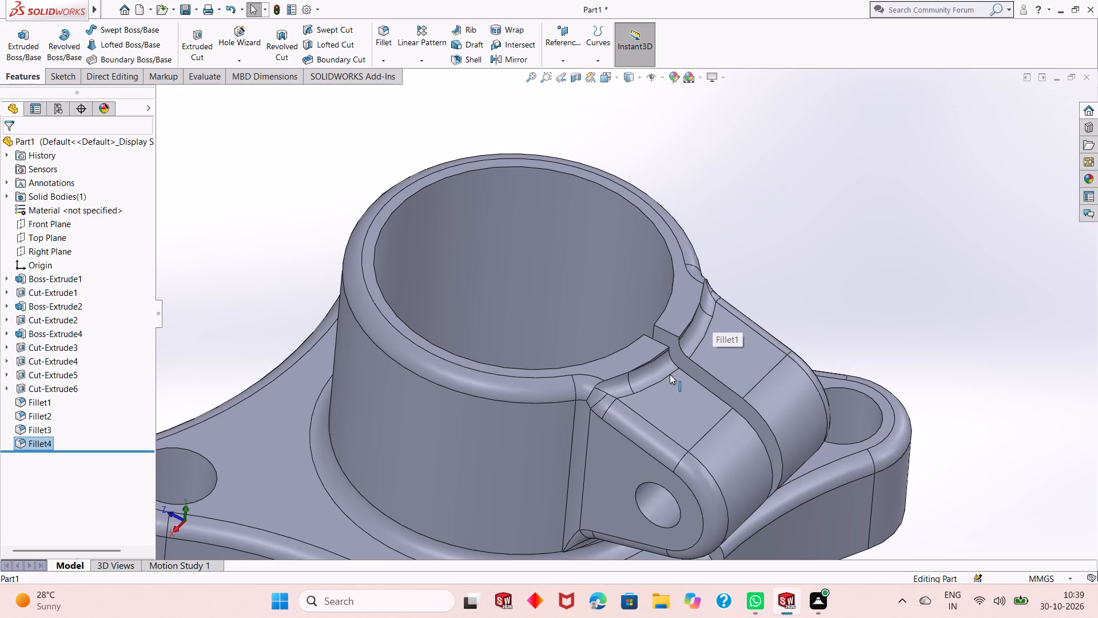
pyautogui.scroll(2, 659, 336)
pyautogui.scroll(1, 683, 445)
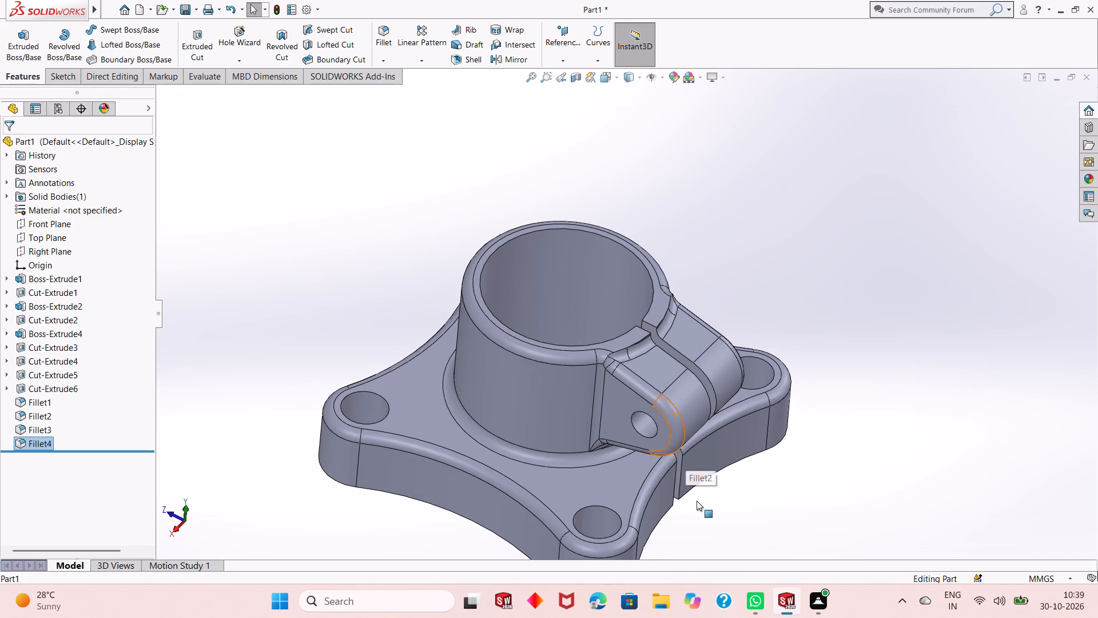
pyautogui.scroll(2, 697, 502)
pyautogui.moveTo(679, 510); pyautogui.dragTo(678, 435, button='middle')
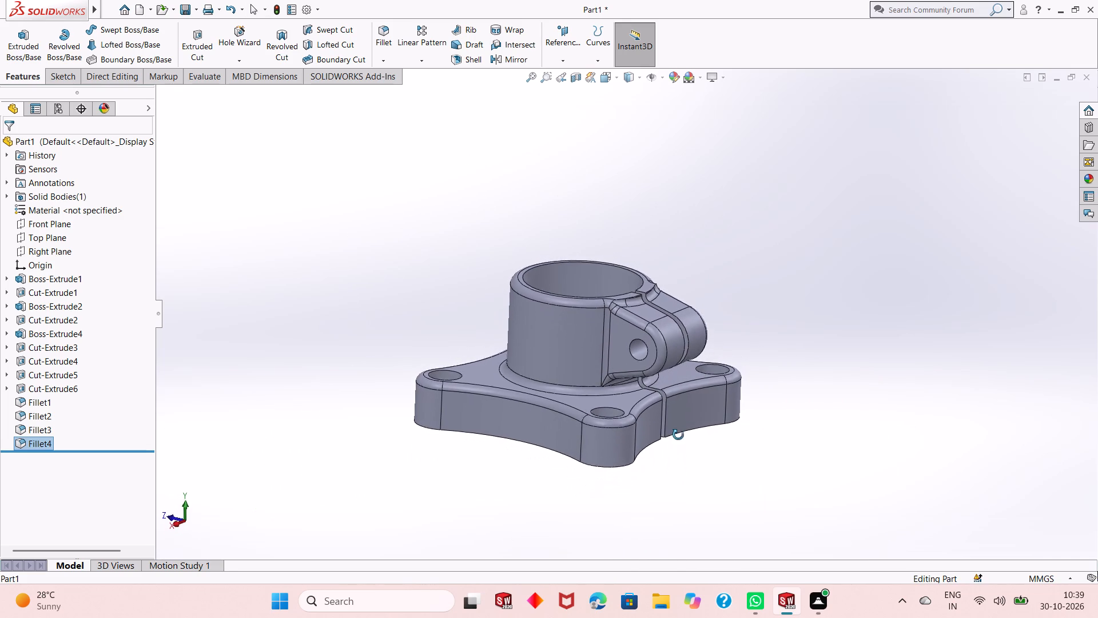
pyautogui.moveTo(678, 435); pyautogui.dragTo(678, 427, button='middle')
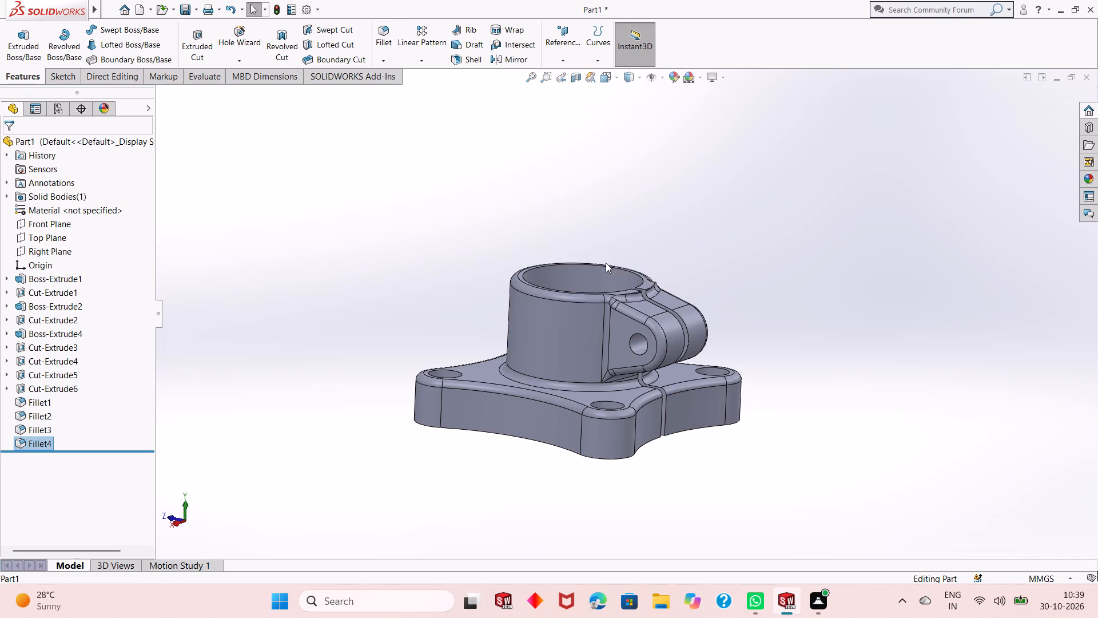
pyautogui.scroll(-2, 606, 263)
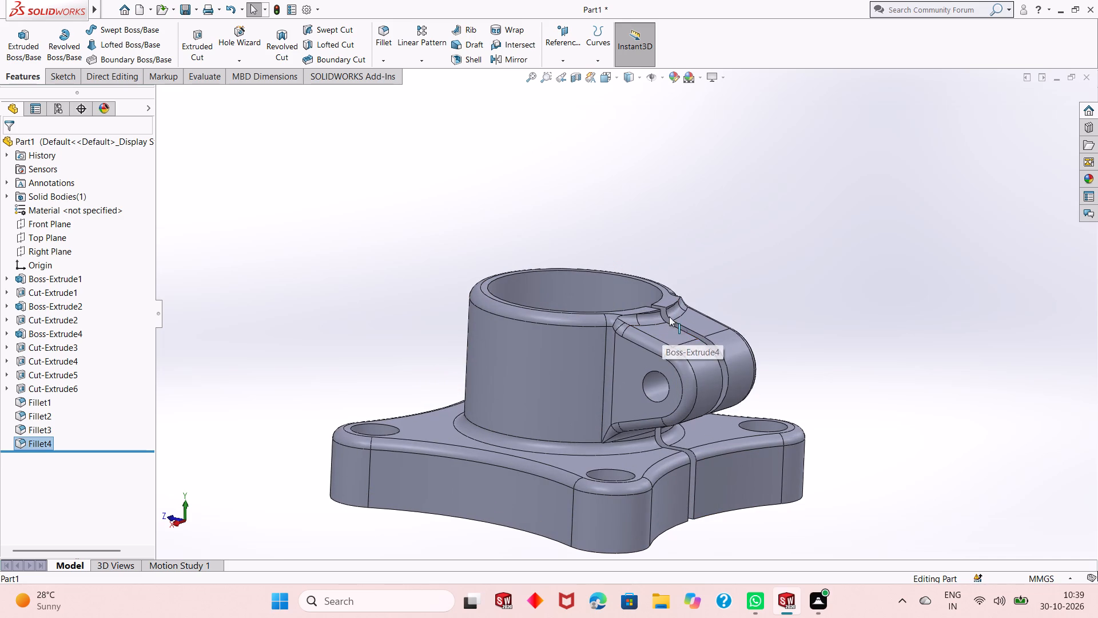
pyautogui.scroll(1, 709, 493)
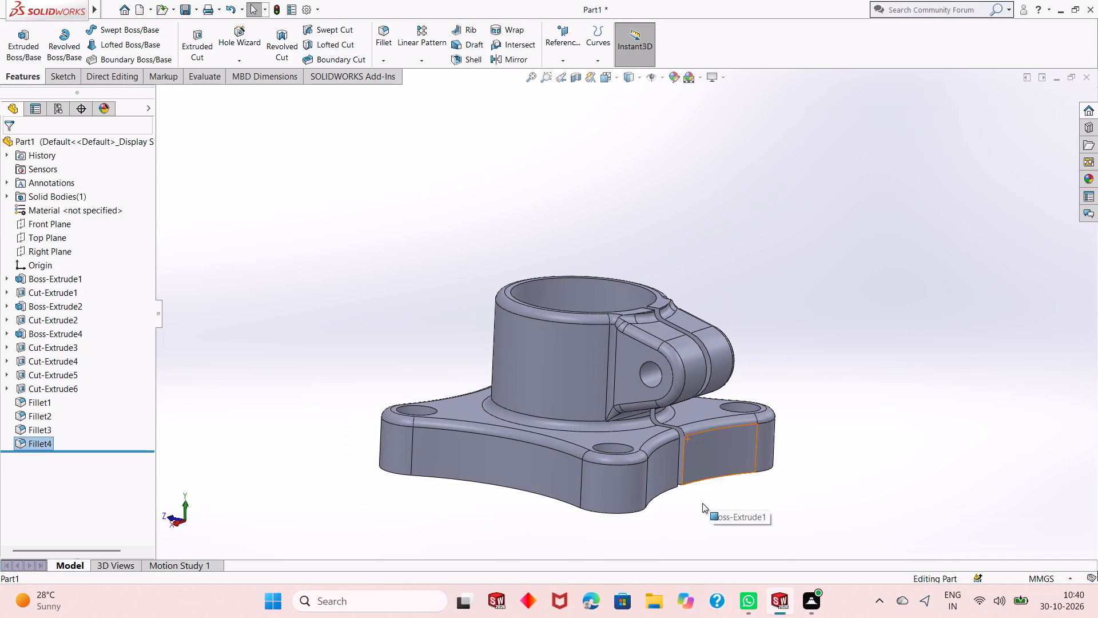
# Review the finished part from the underside and the boss side, checking the pocket, through slot and lug.
pyautogui.moveTo(692, 512); pyautogui.dragTo(700, 372, button='middle')
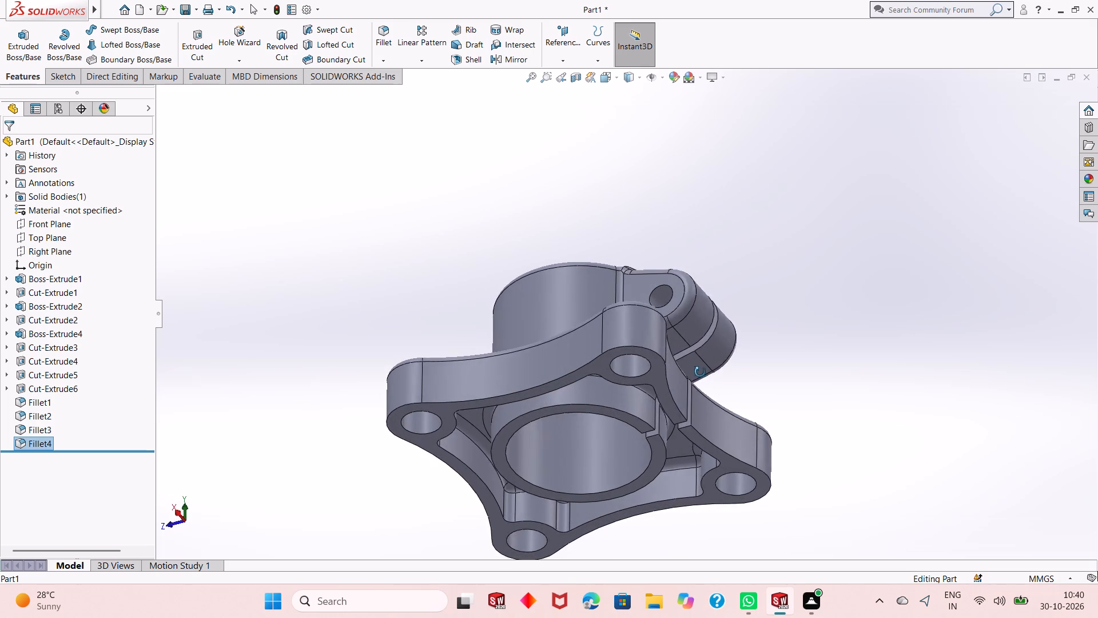
pyautogui.moveTo(700, 372); pyautogui.dragTo(715, 454, button='middle')
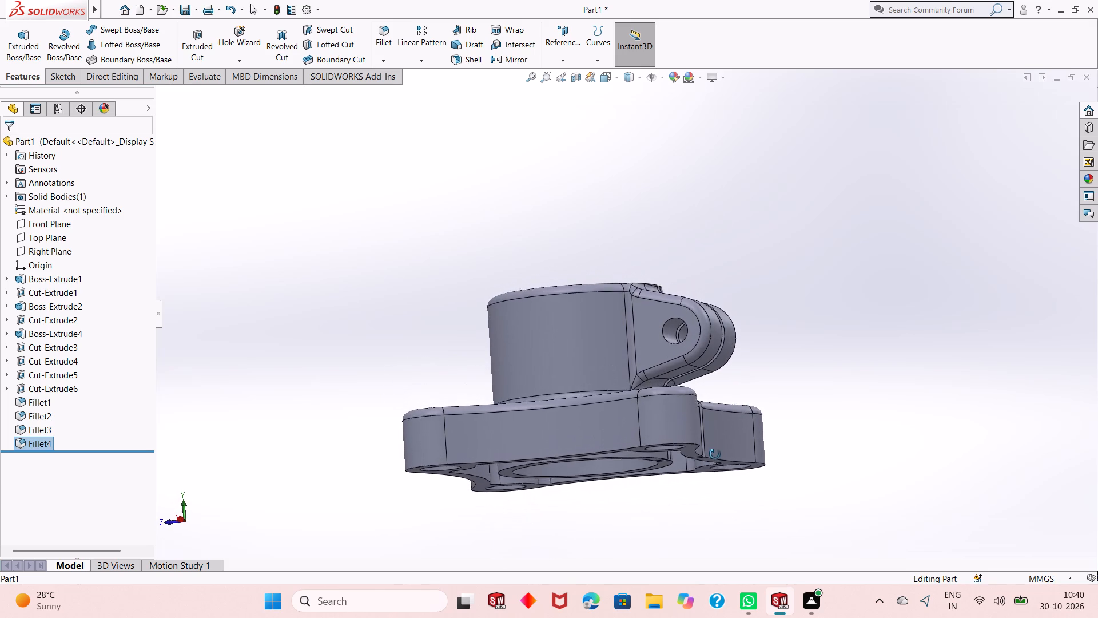
pyautogui.moveTo(715, 454); pyautogui.dragTo(715, 498, button='middle')
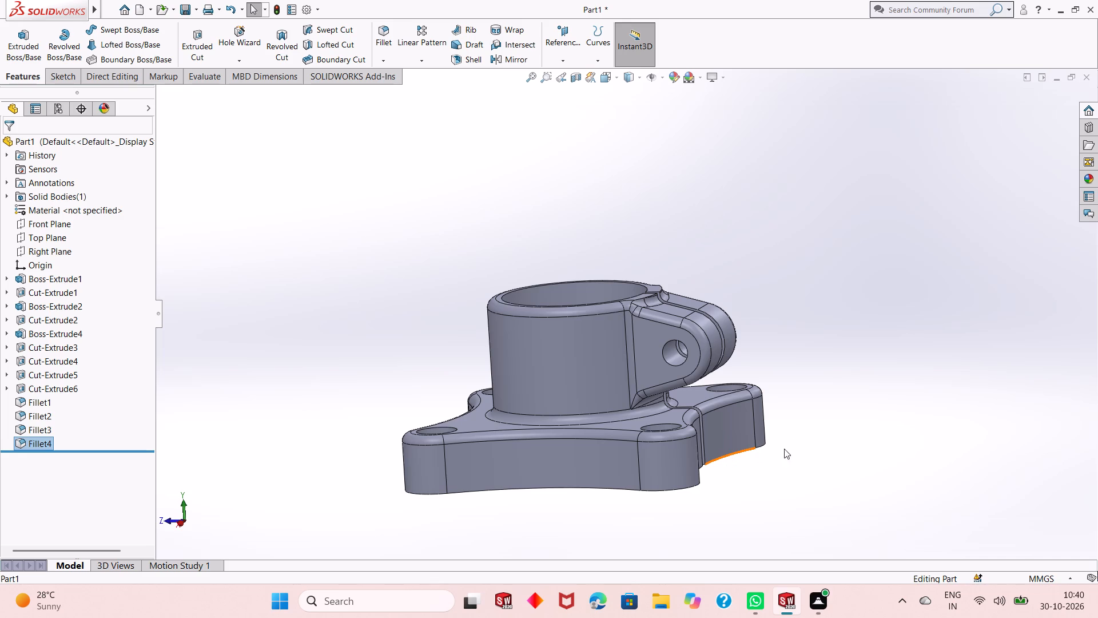
pyautogui.moveTo(807, 436); pyautogui.dragTo(823, 360, button='middle')
pyautogui.moveTo(650, 532); pyautogui.dragTo(653, 303, button='middle')
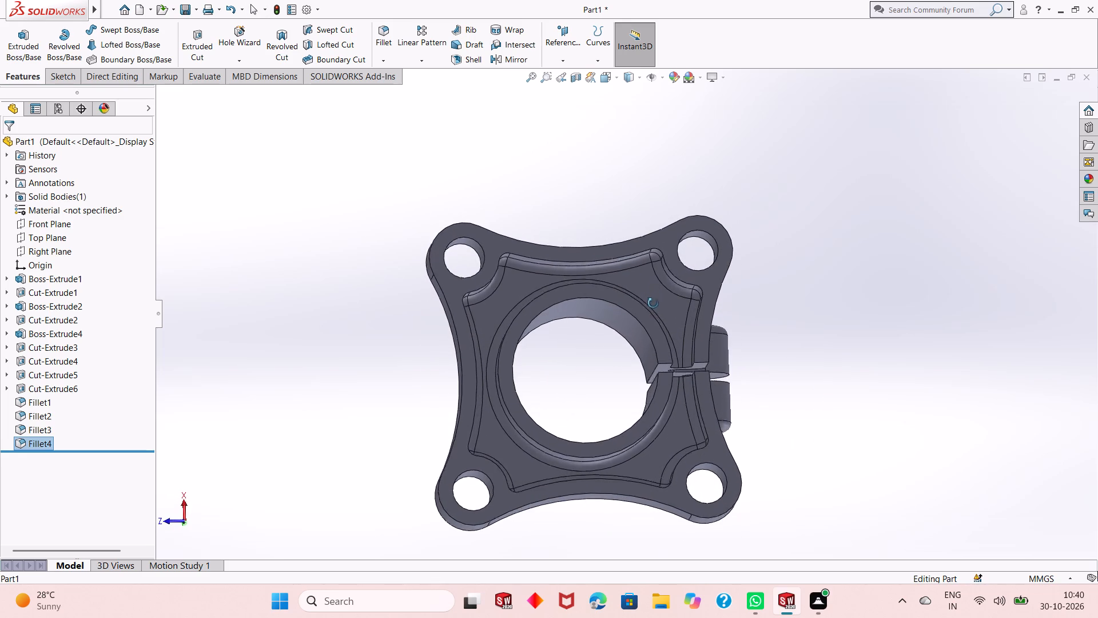
pyautogui.moveTo(653, 303); pyautogui.dragTo(646, 316, button='middle')
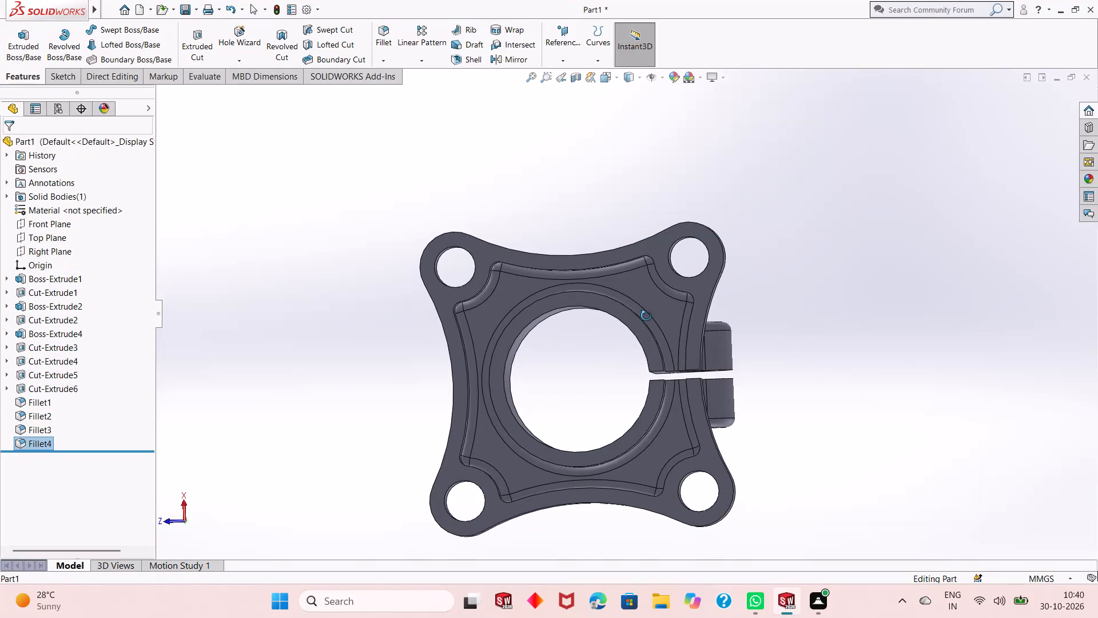
pyautogui.moveTo(646, 316); pyautogui.dragTo(638, 457, button='middle')
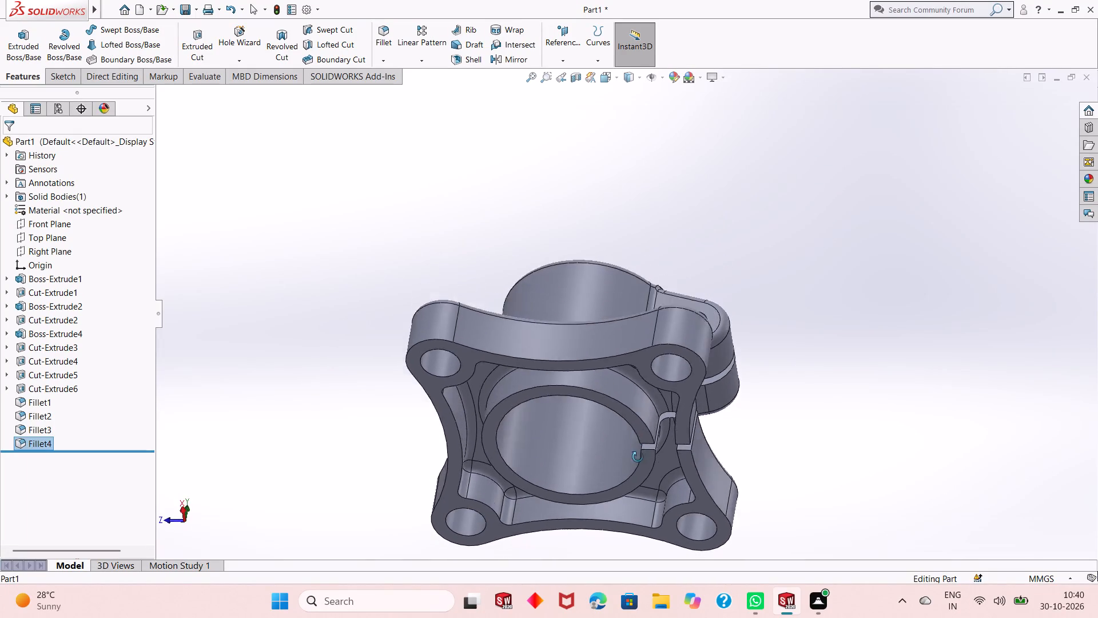
pyautogui.moveTo(638, 457); pyautogui.dragTo(638, 546, button='middle')
pyautogui.moveTo(669, 417); pyautogui.dragTo(580, 555, button='middle')
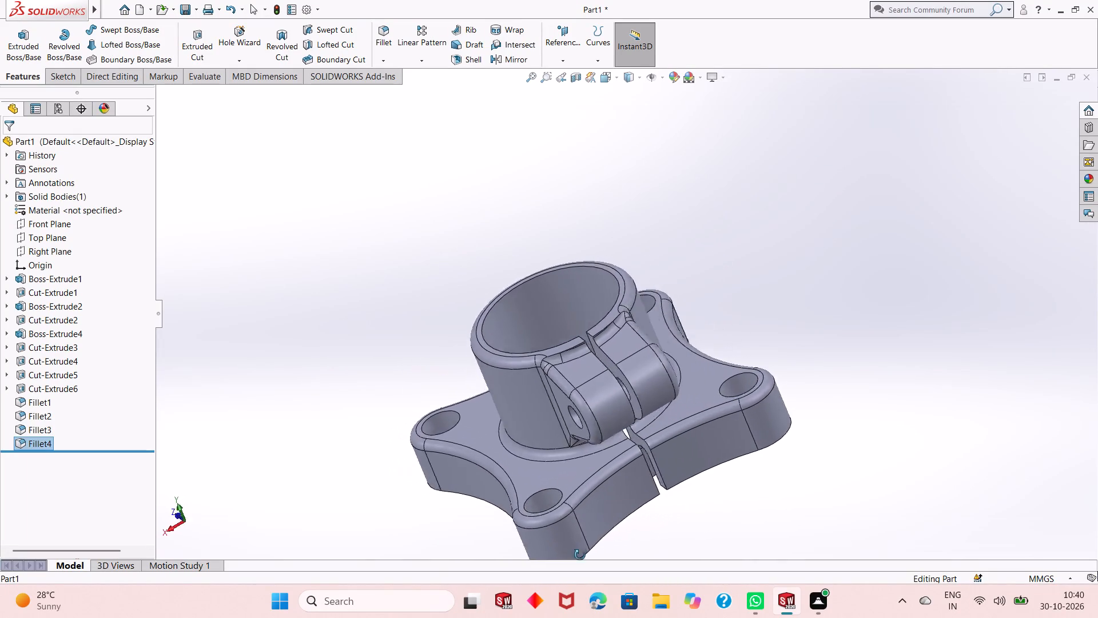
pyautogui.moveTo(580, 555); pyautogui.dragTo(656, 278, button='middle')
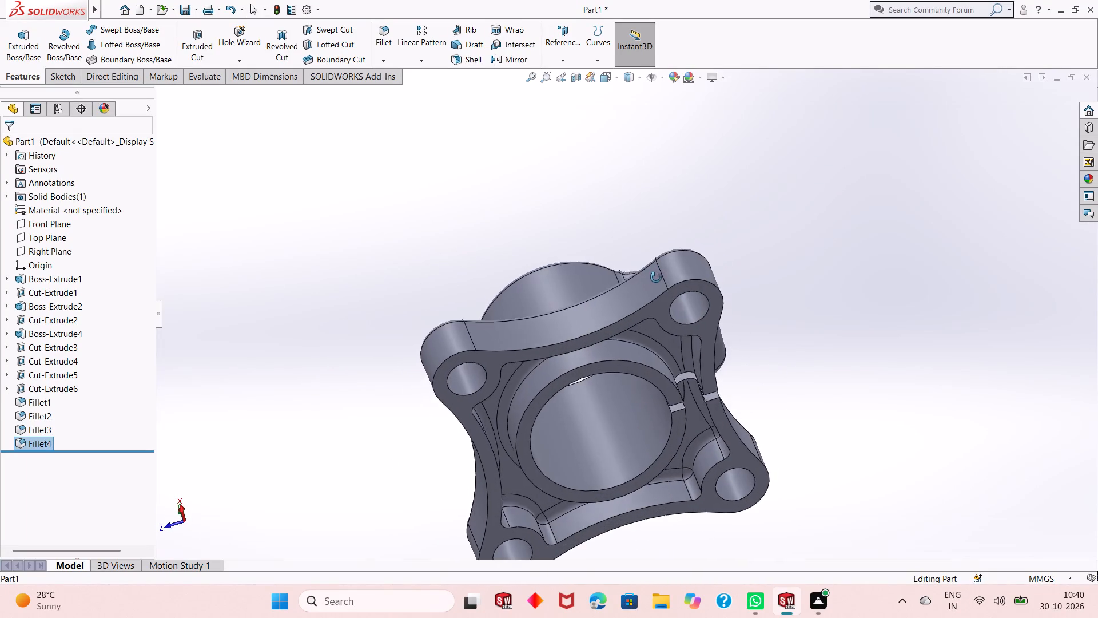
pyautogui.moveTo(656, 278); pyautogui.dragTo(603, 526, button='middle')
pyautogui.scroll(1, 631, 338)
pyautogui.moveTo(632, 338); pyautogui.dragTo(675, 498, button='middle')
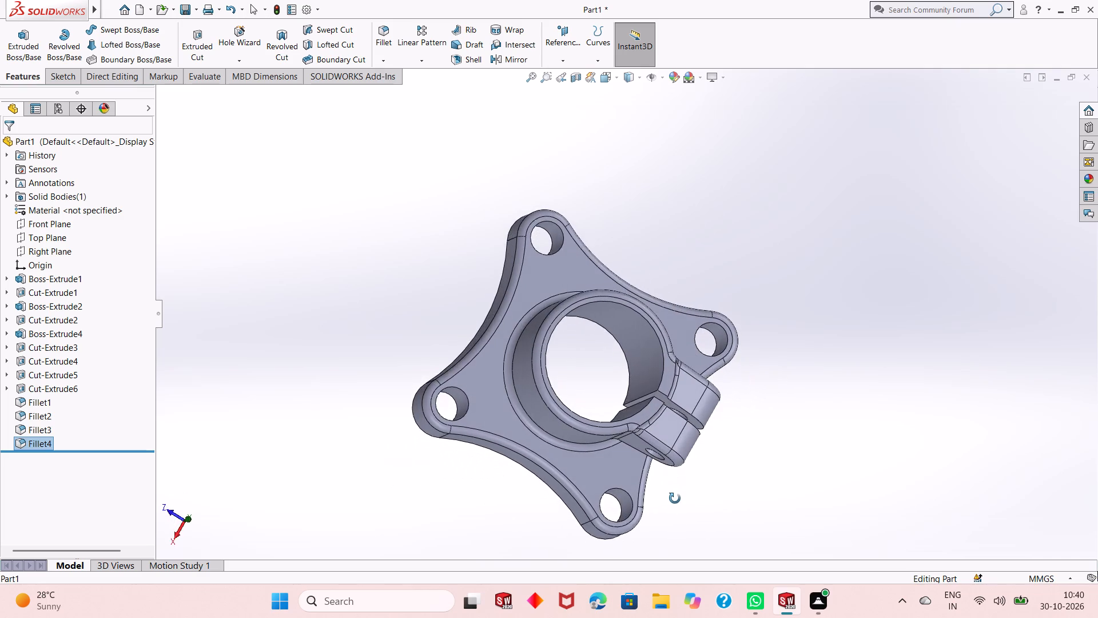
pyautogui.moveTo(675, 498); pyautogui.dragTo(660, 370, button='middle')
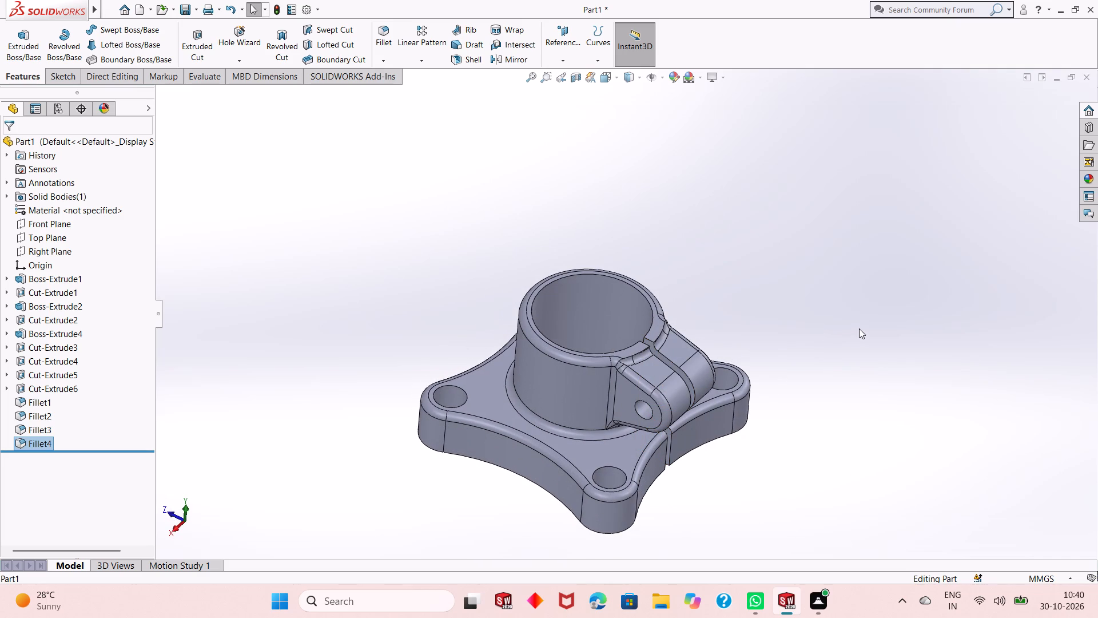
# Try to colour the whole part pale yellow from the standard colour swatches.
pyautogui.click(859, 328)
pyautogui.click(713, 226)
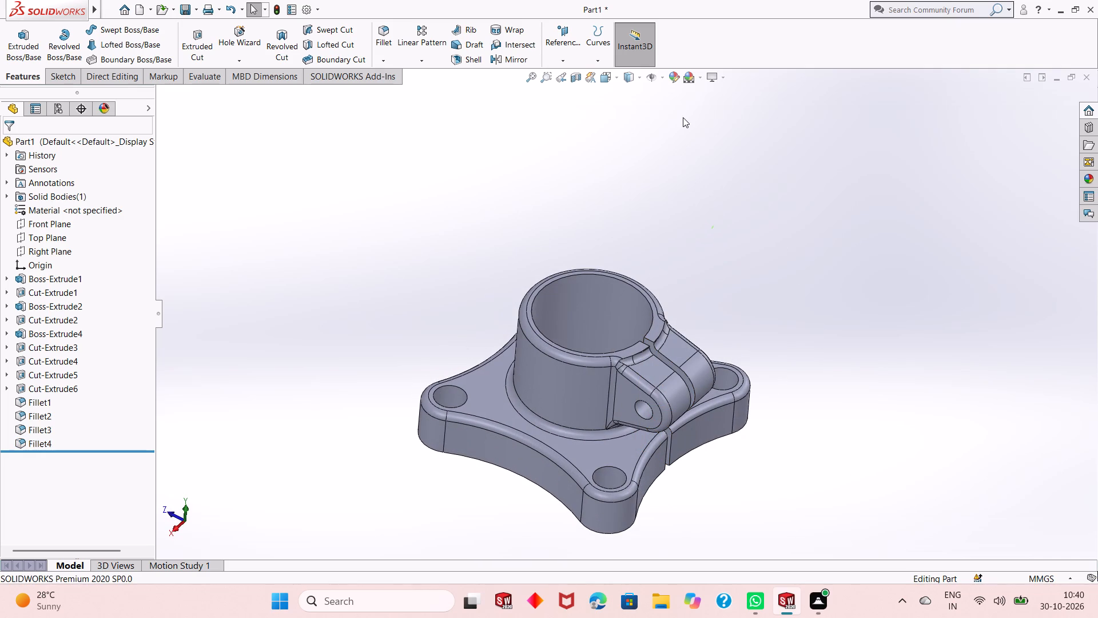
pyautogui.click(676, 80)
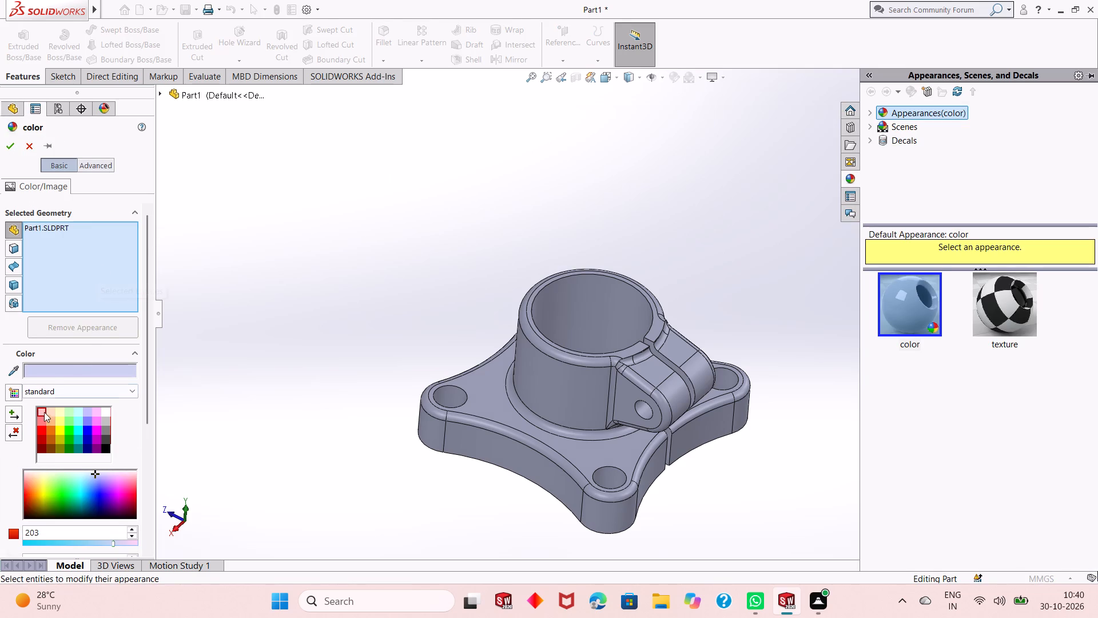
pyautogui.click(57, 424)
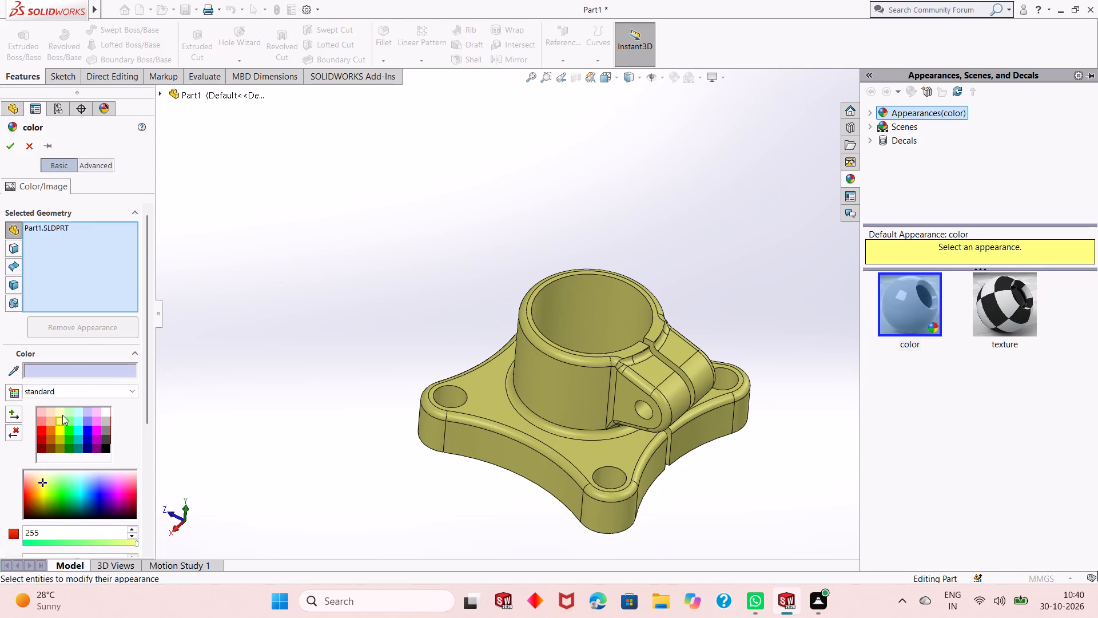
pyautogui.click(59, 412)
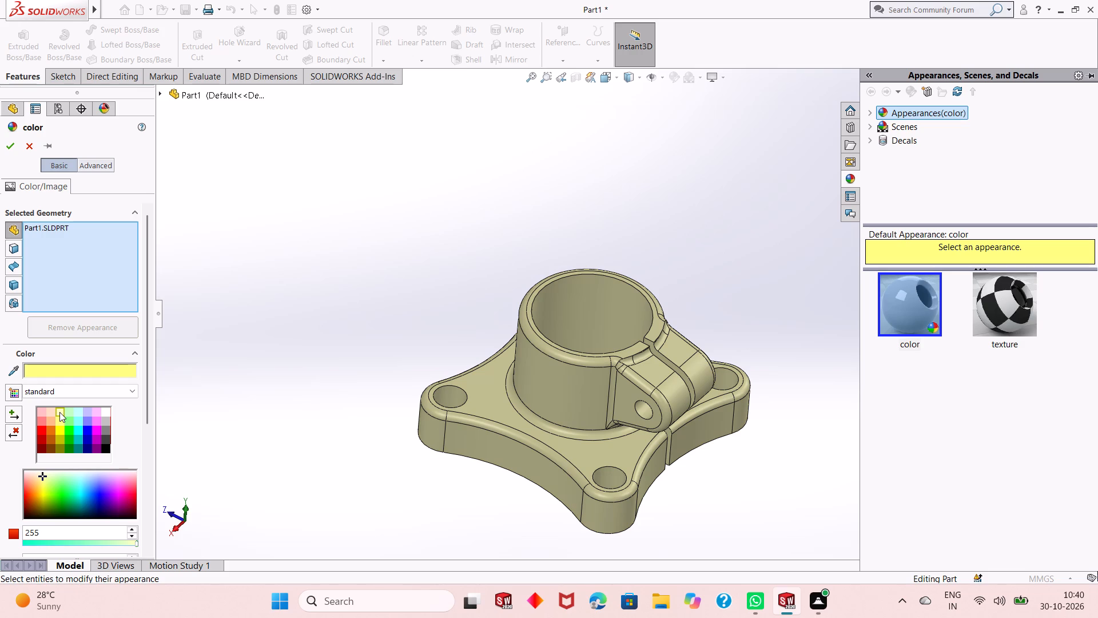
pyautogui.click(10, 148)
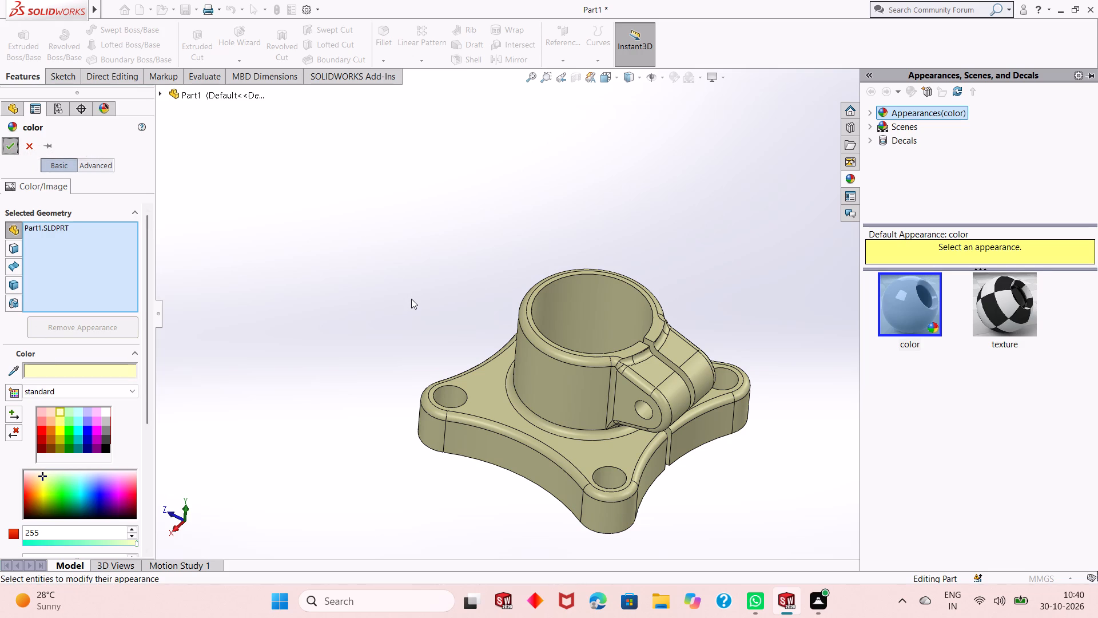
# Examine the pale yellow part's boss, side lug, lobes and underside from several angles and distances.
pyautogui.click(411, 299)
pyautogui.scroll(2, 499, 410)
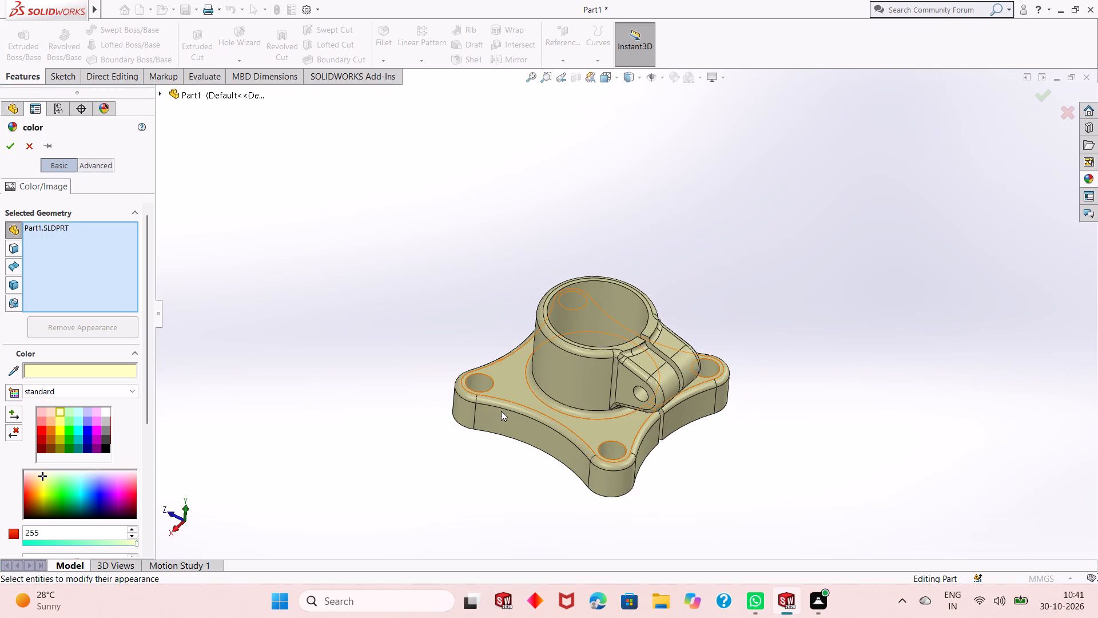
pyautogui.scroll(-2, 502, 383)
pyautogui.scroll(-3, 669, 303)
pyautogui.scroll(2, 616, 377)
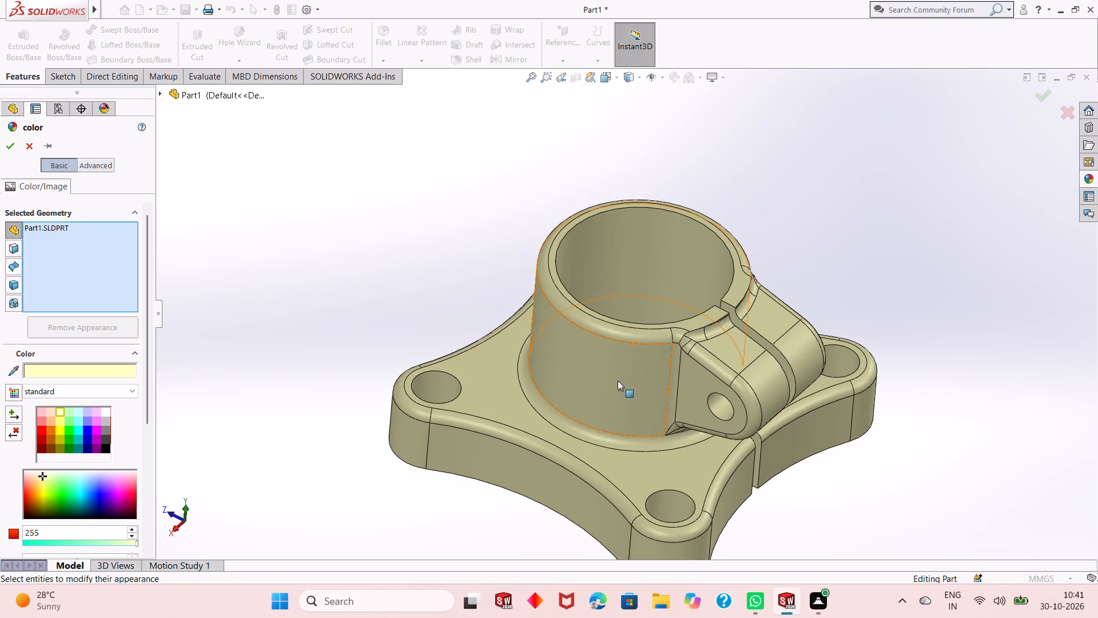
pyautogui.moveTo(734, 518); pyautogui.dragTo(715, 432, button='middle')
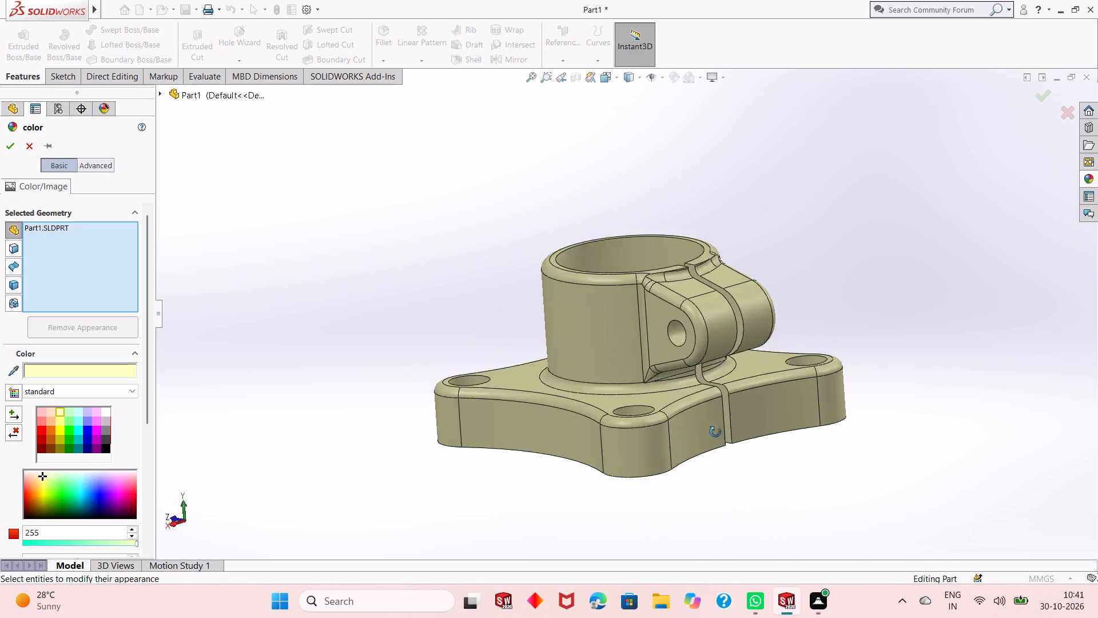
pyautogui.moveTo(715, 432); pyautogui.dragTo(729, 343, button='middle')
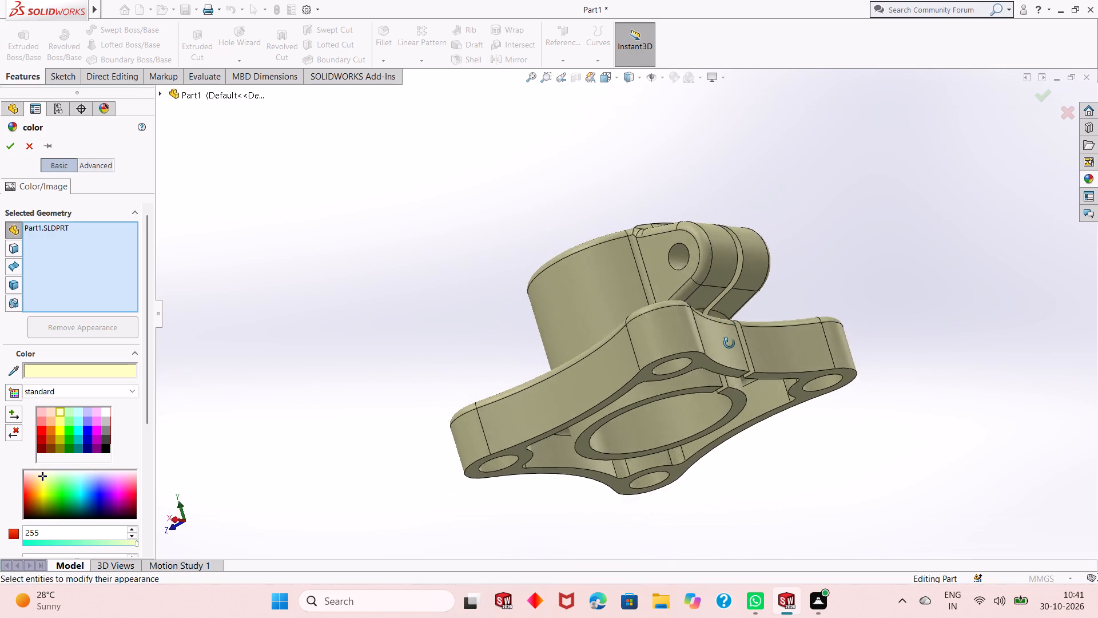
pyautogui.moveTo(729, 343); pyautogui.dragTo(708, 465, button='middle')
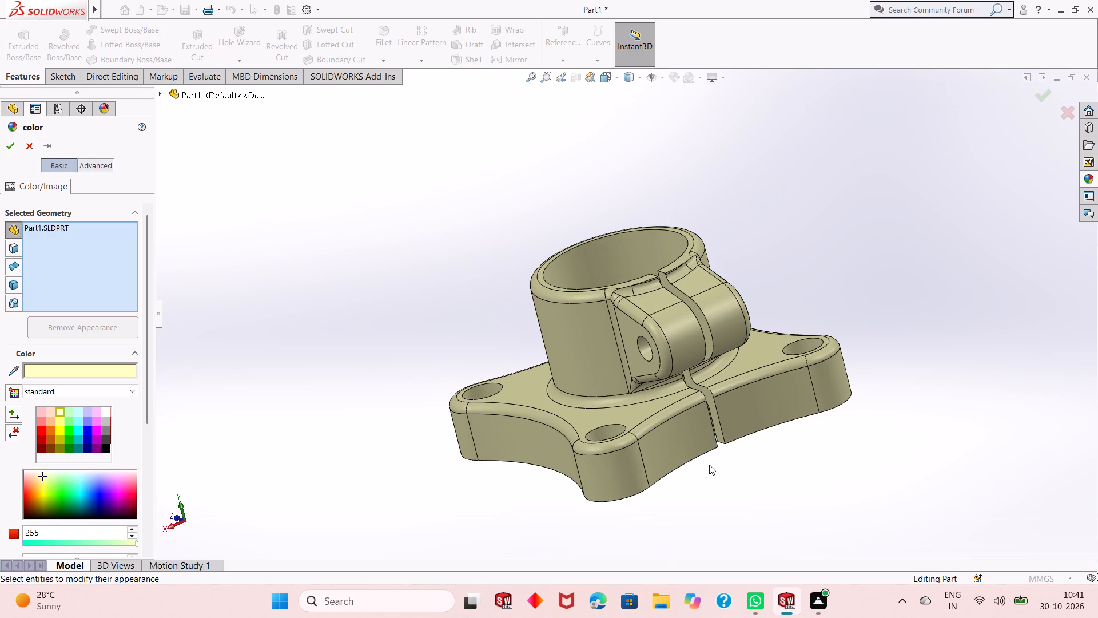
pyautogui.moveTo(703, 367); pyautogui.dragTo(729, 398, button='middle')
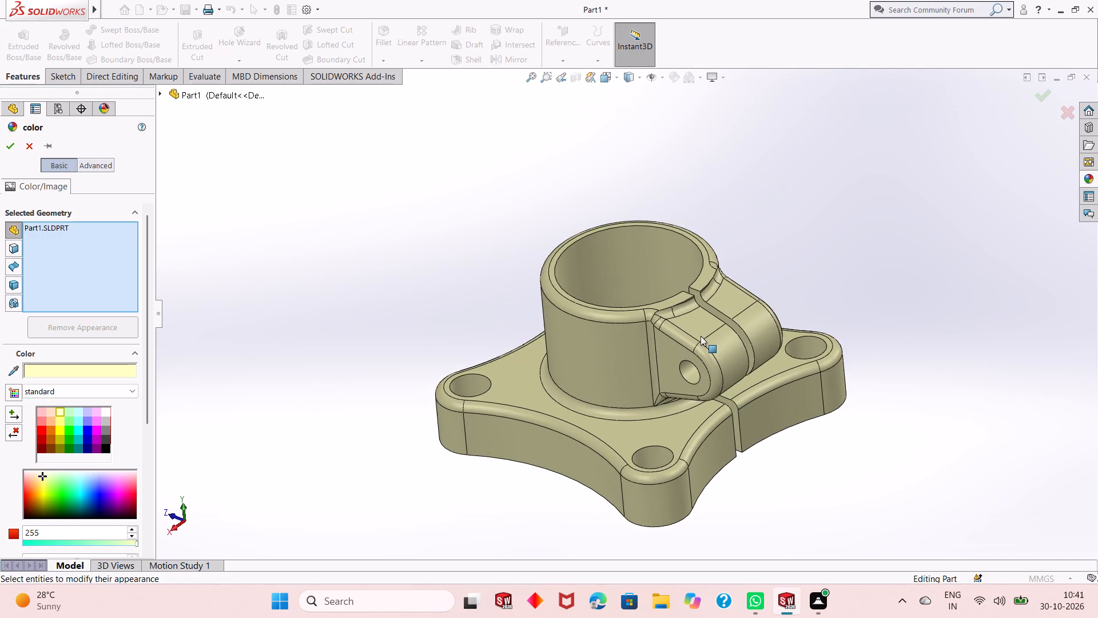
pyautogui.scroll(-3, 701, 336)
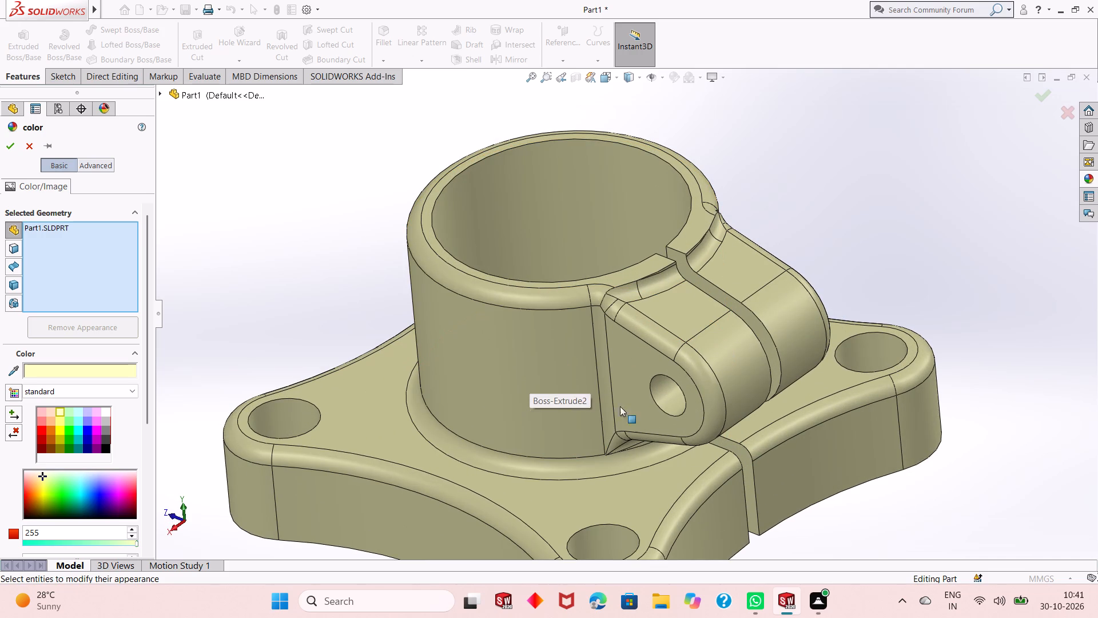
pyautogui.scroll(1, 364, 509)
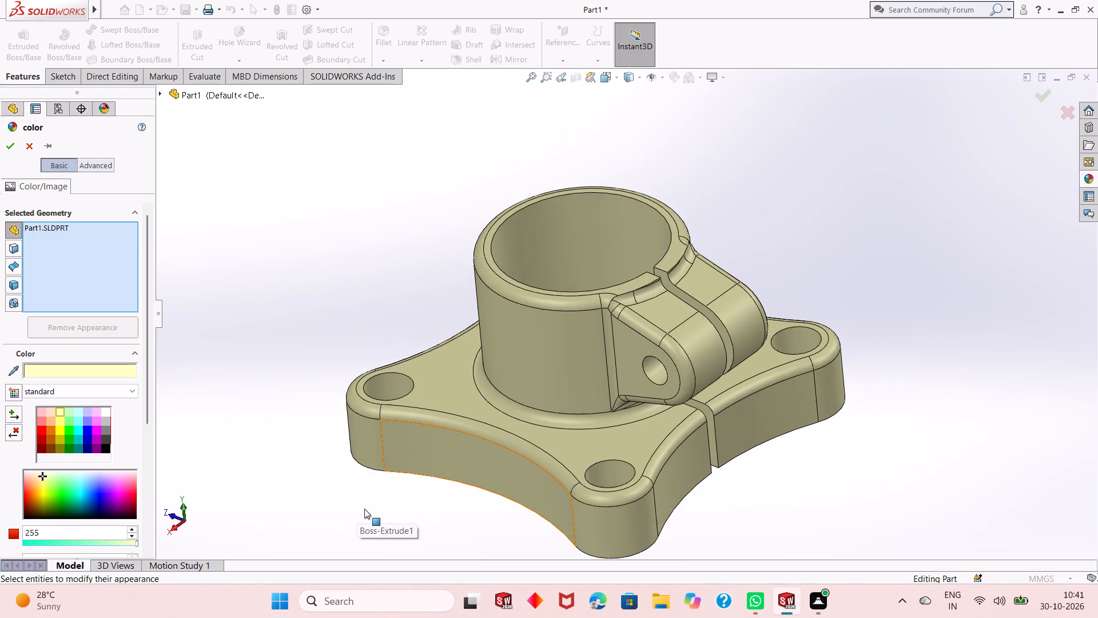
pyautogui.scroll(2, 364, 509)
pyautogui.scroll(-1, 301, 357)
pyautogui.scroll(1, 715, 334)
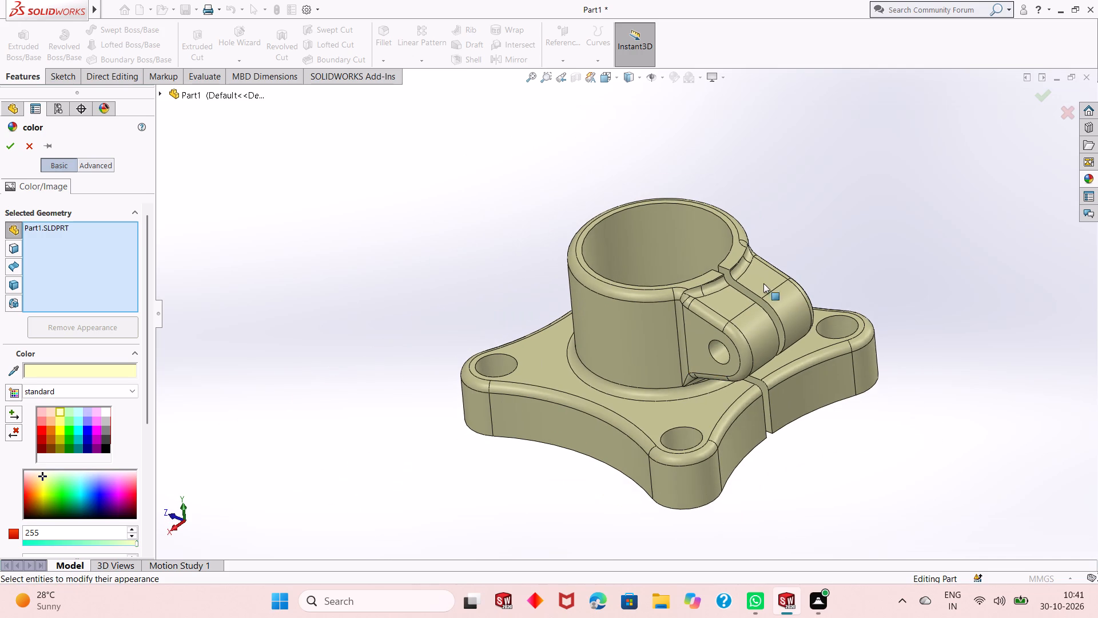
pyautogui.scroll(-1, 763, 274)
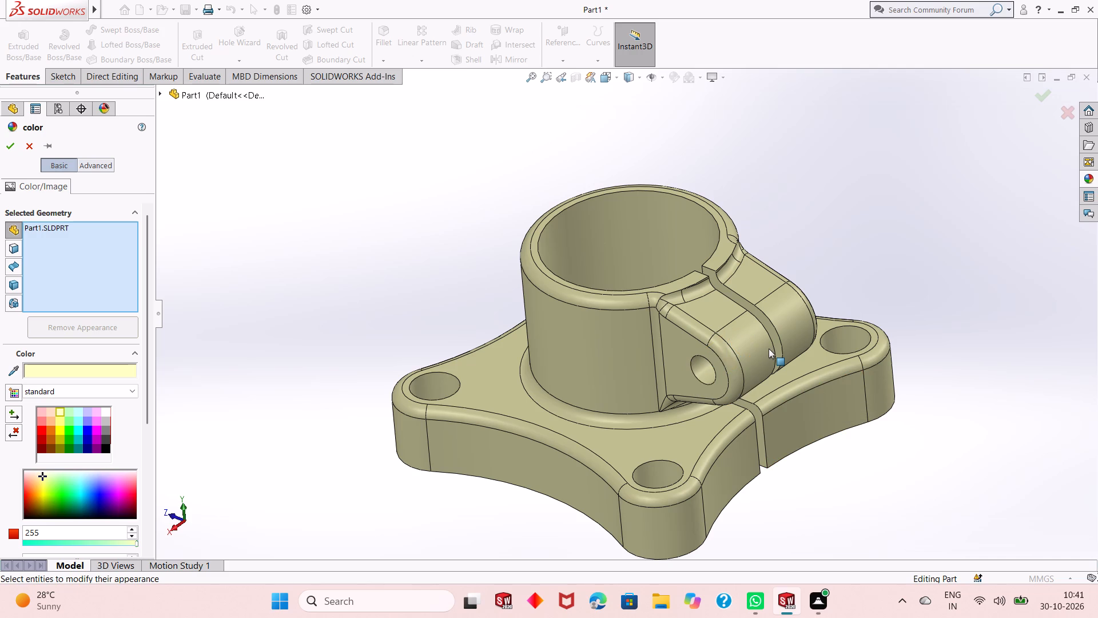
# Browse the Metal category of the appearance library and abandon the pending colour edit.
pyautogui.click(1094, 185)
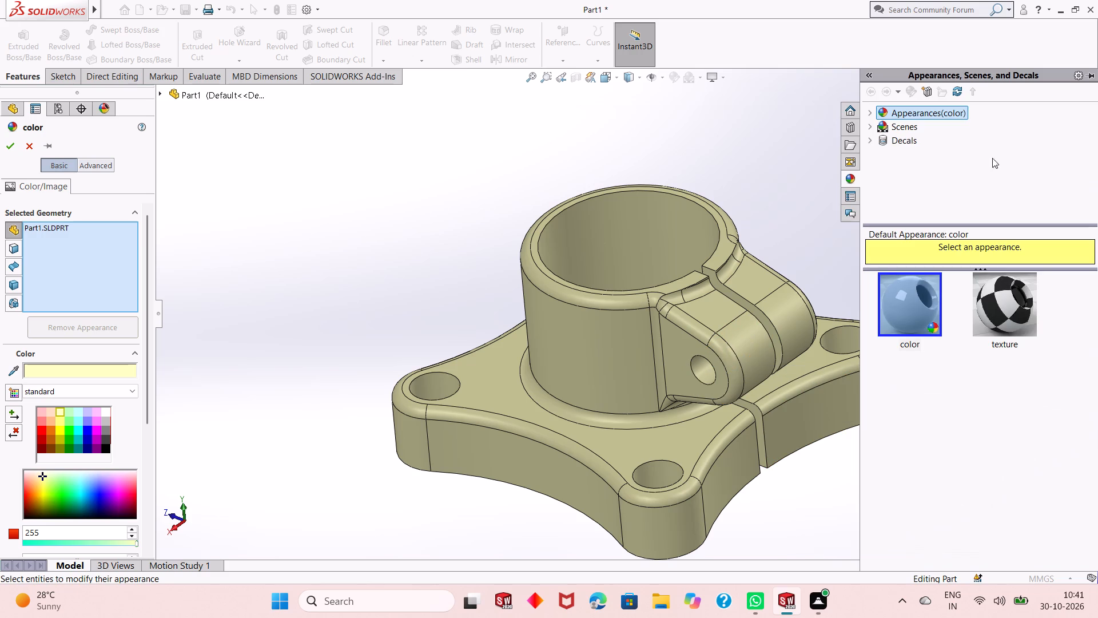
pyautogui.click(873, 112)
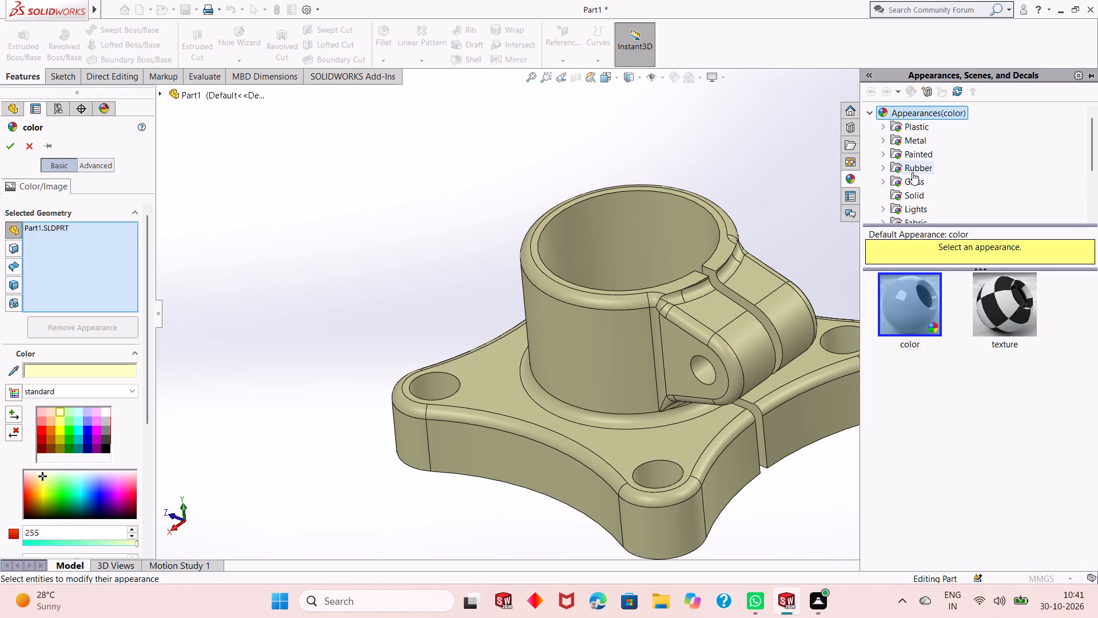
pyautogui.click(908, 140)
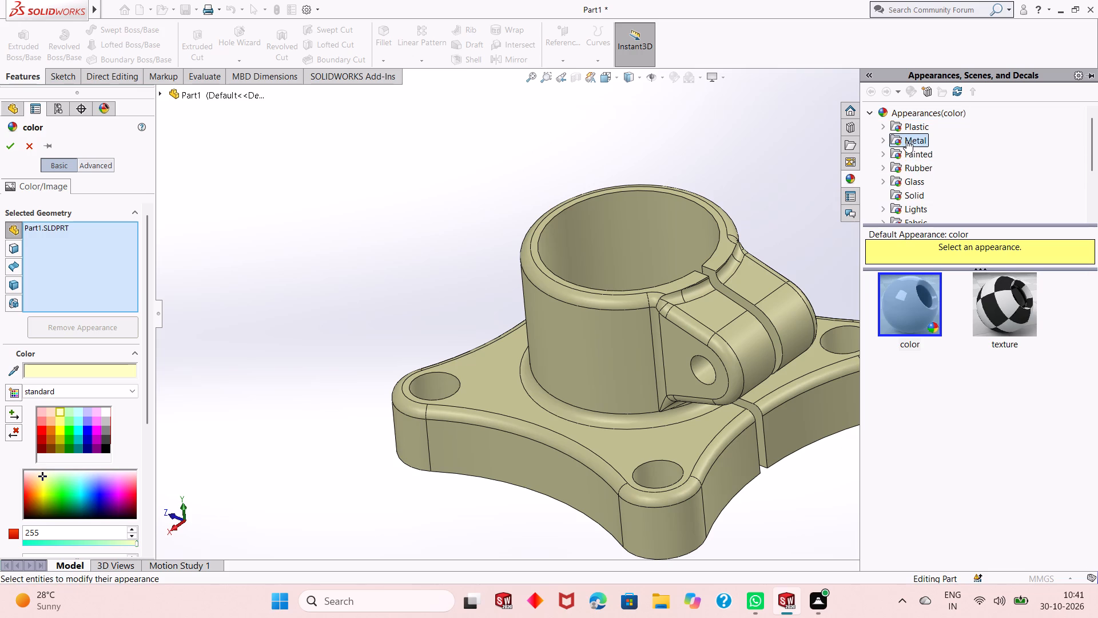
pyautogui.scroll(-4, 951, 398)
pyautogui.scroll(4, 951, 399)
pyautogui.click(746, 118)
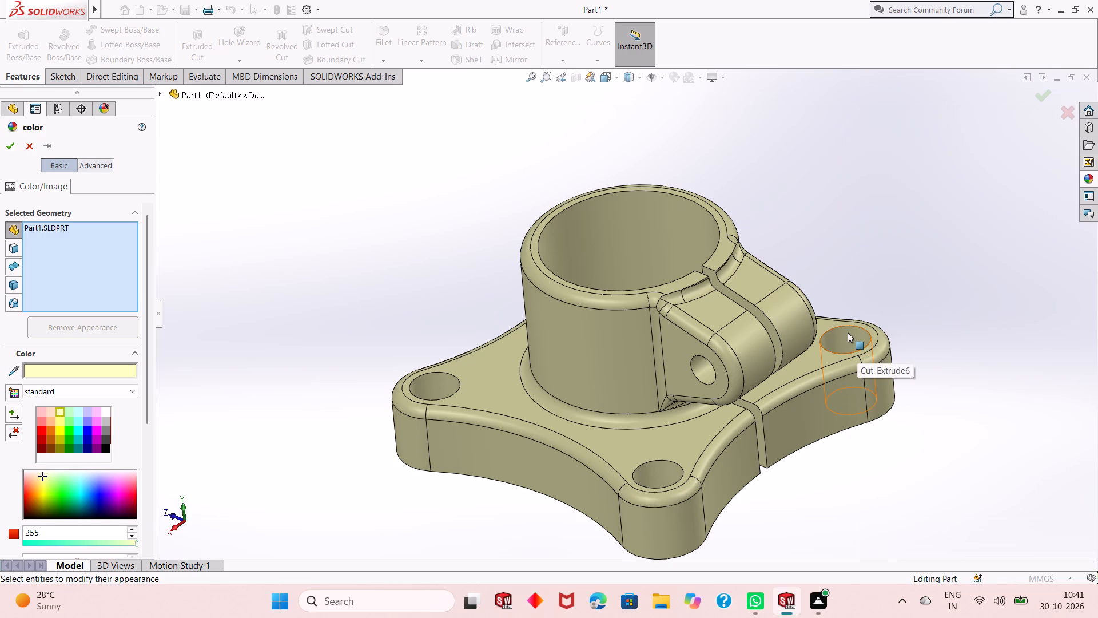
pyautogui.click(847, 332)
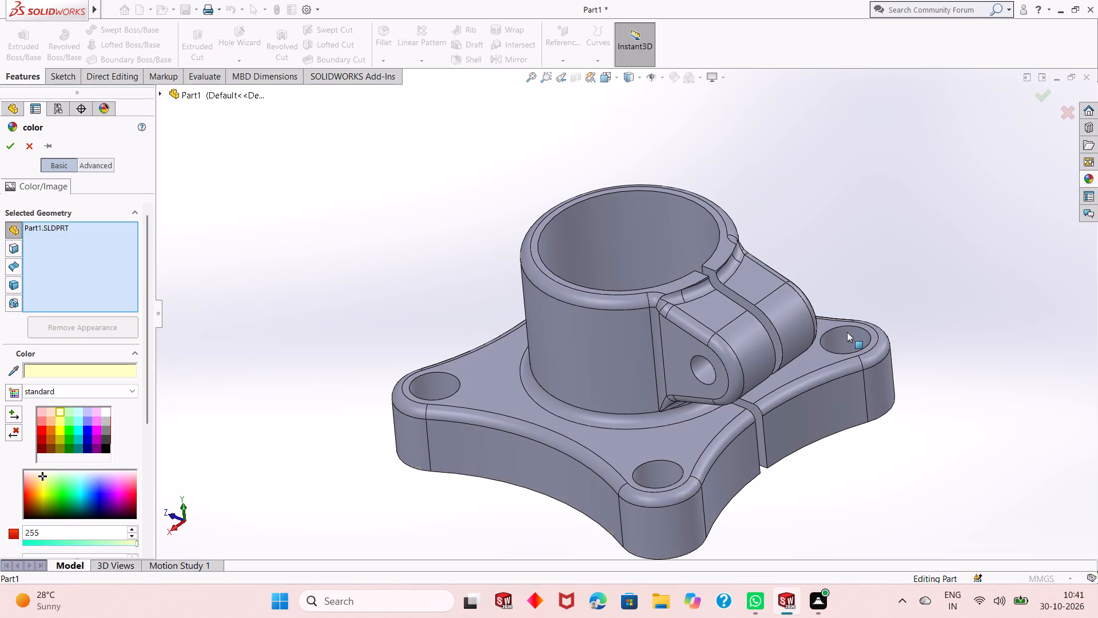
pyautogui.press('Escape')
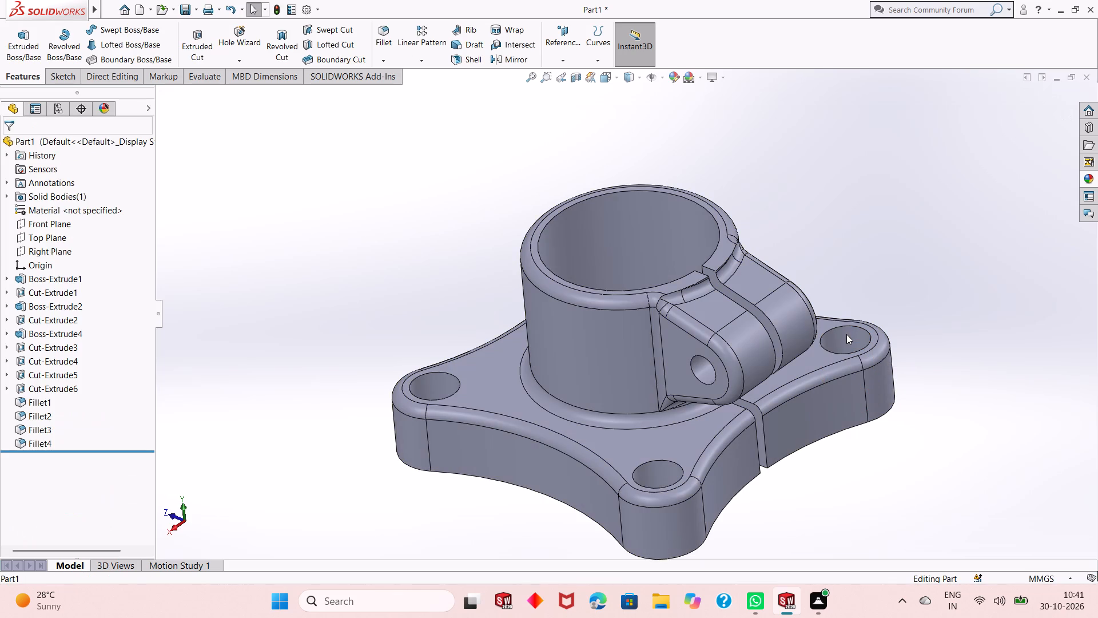
# Apply the pale yellow standard colour to the whole part.
pyautogui.click(674, 80)
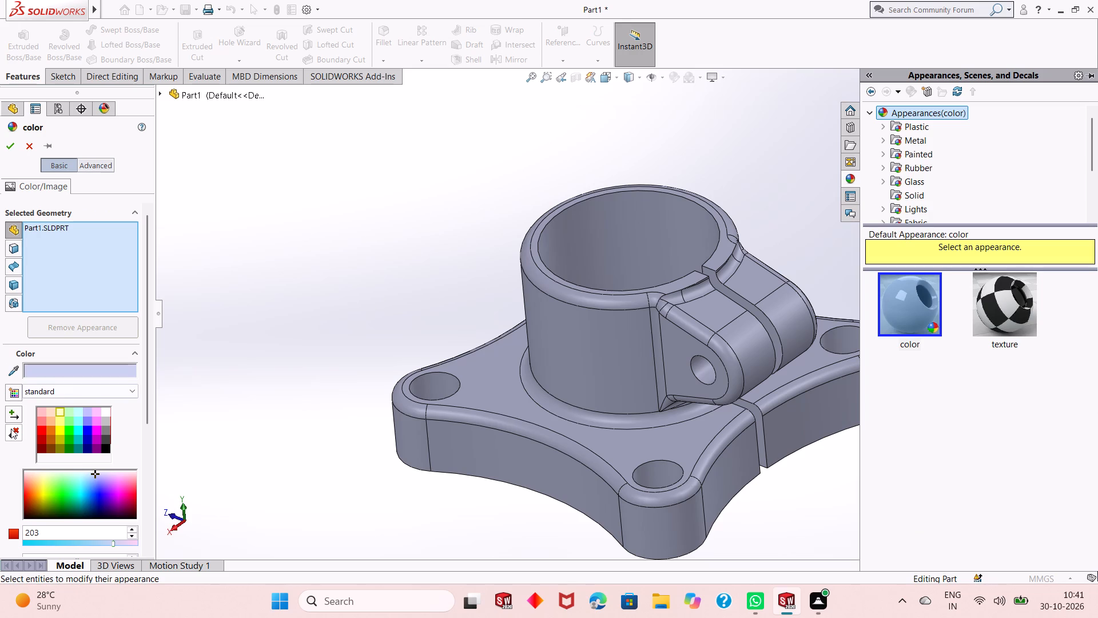
pyautogui.click(58, 417)
pyautogui.click(60, 410)
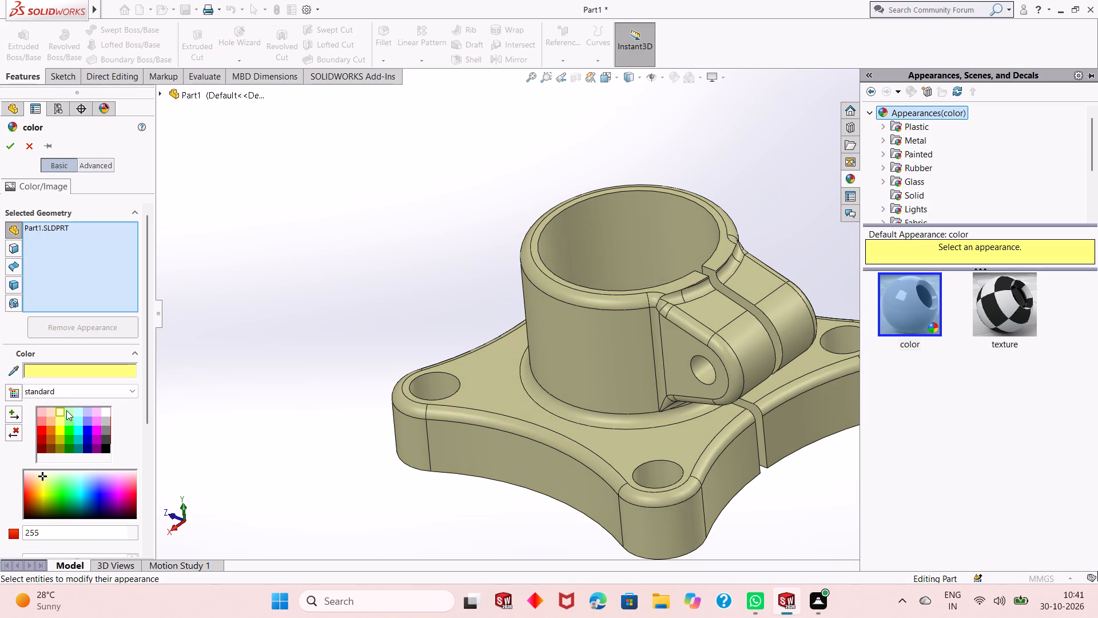
pyautogui.click(10, 145)
pyautogui.click(407, 262)
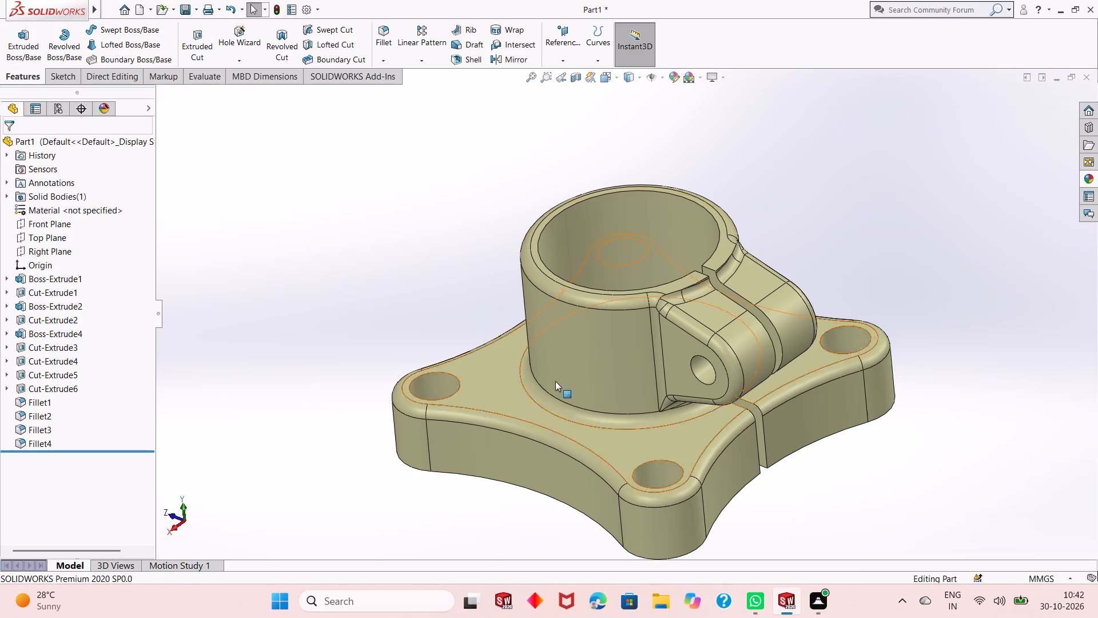
# Give the four lobe hole faces the pale cyan standard colour as a face-level appearance.
pyautogui.click(657, 477)
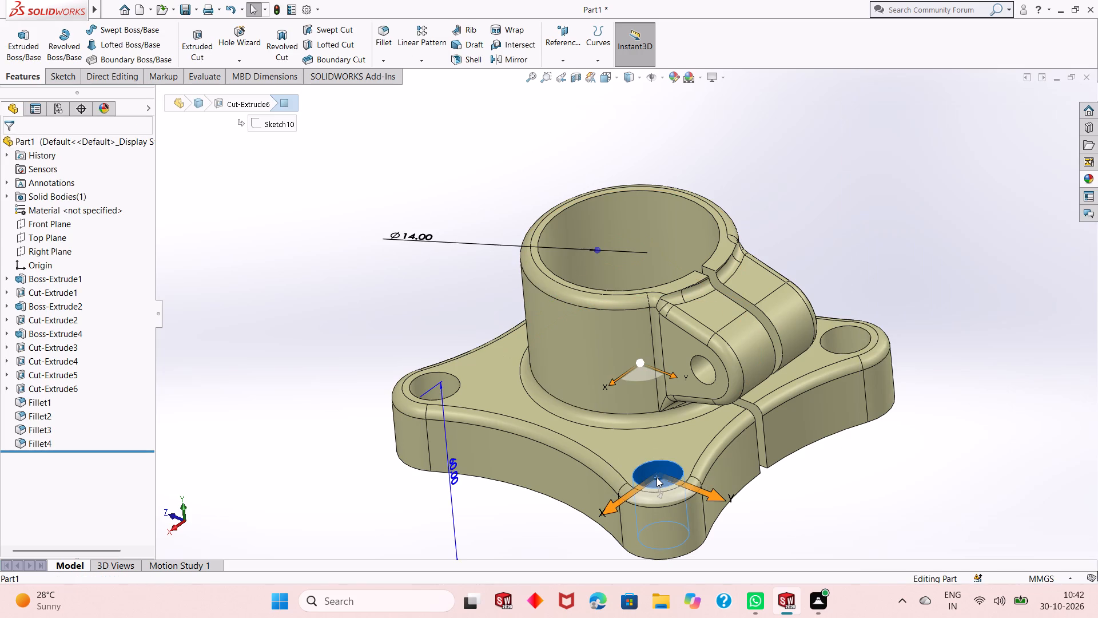
pyautogui.keyDown('ctrl'); pyautogui.click(856, 339); pyautogui.keyUp('ctrl')
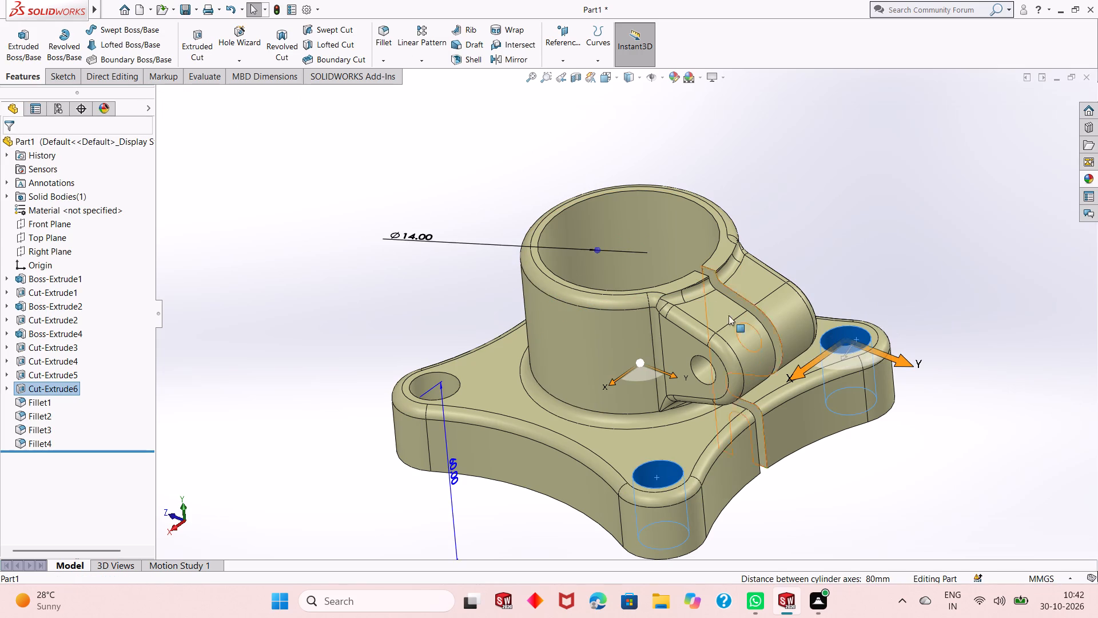
pyautogui.keyDown('ctrl'); pyautogui.click(438, 375); pyautogui.keyUp('ctrl')
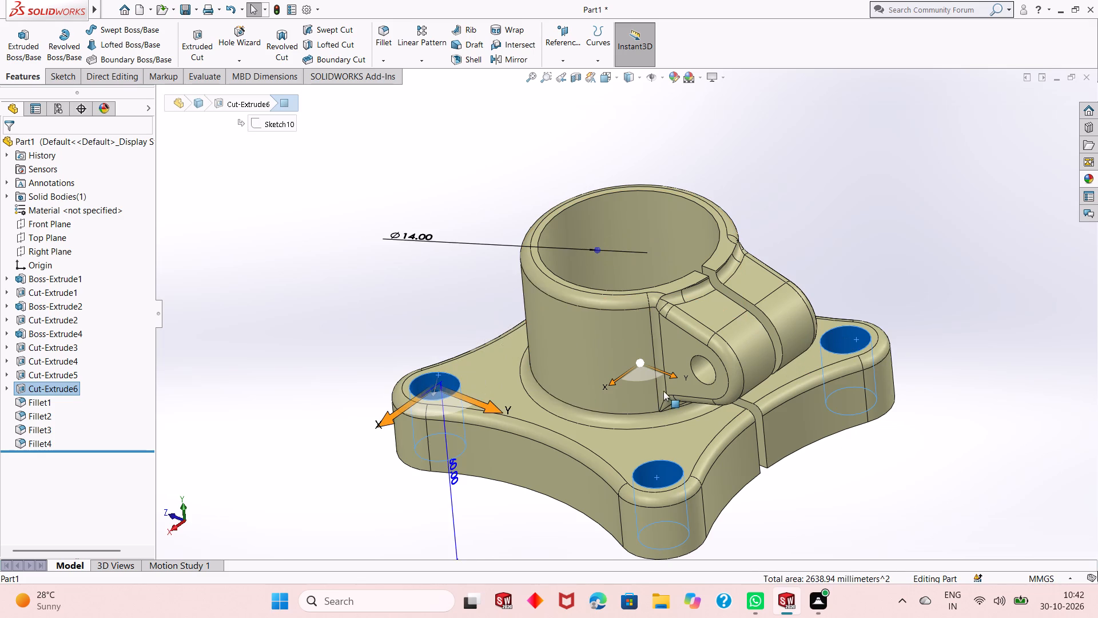
pyautogui.moveTo(613, 386); pyautogui.dragTo(613, 387, button='middle')
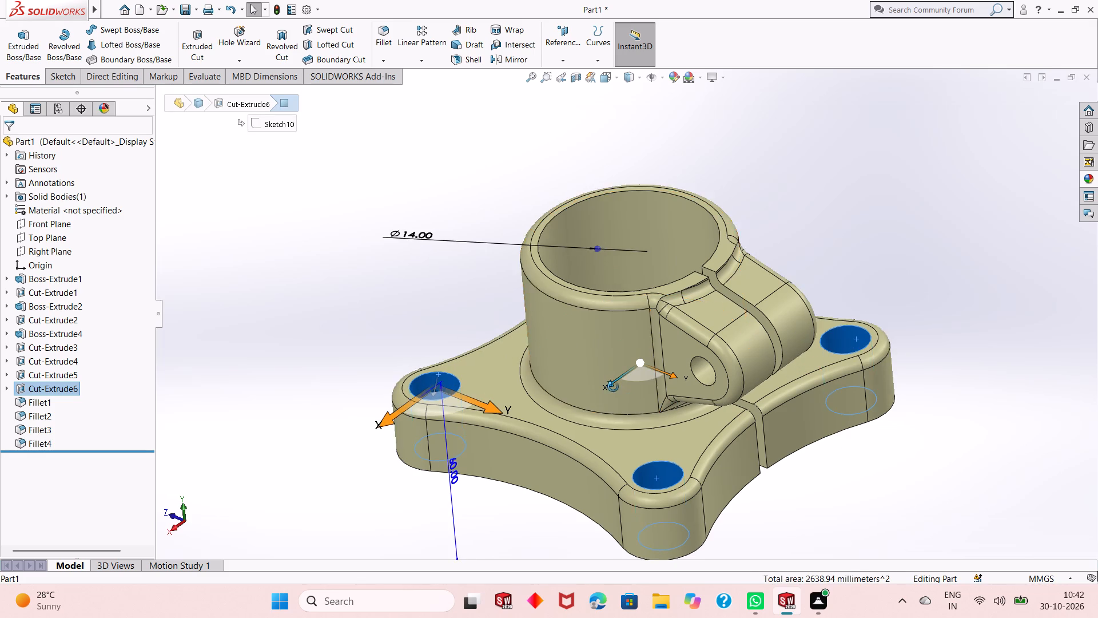
pyautogui.moveTo(613, 387); pyautogui.dragTo(702, 475, button='middle')
pyautogui.keyDown('ctrl'); pyautogui.click(433, 251); pyautogui.keyUp('ctrl')
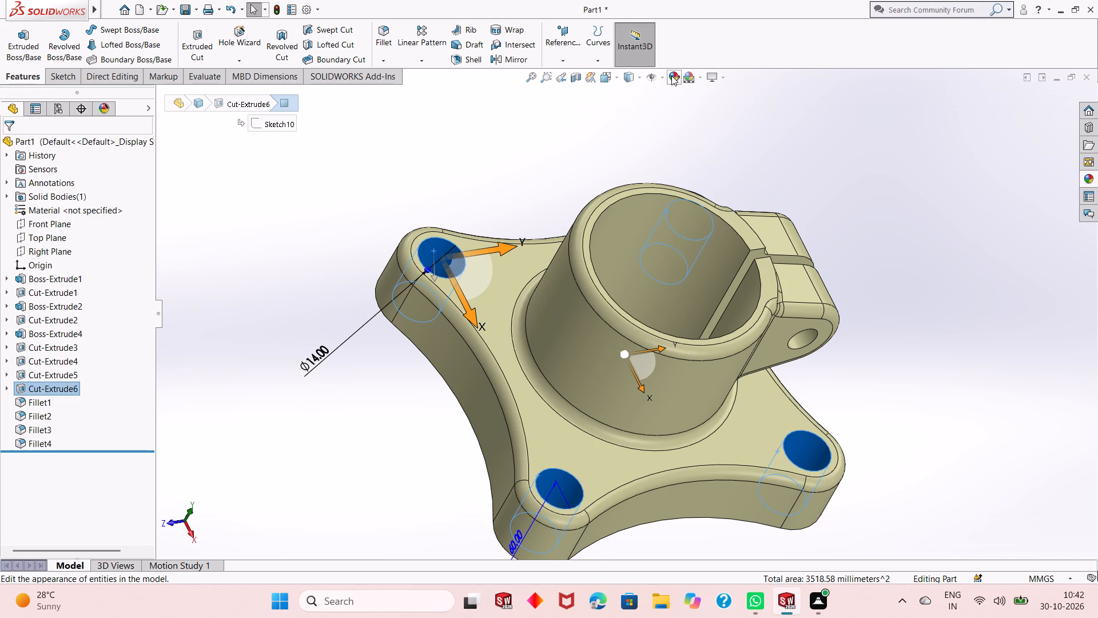
pyautogui.click(670, 76)
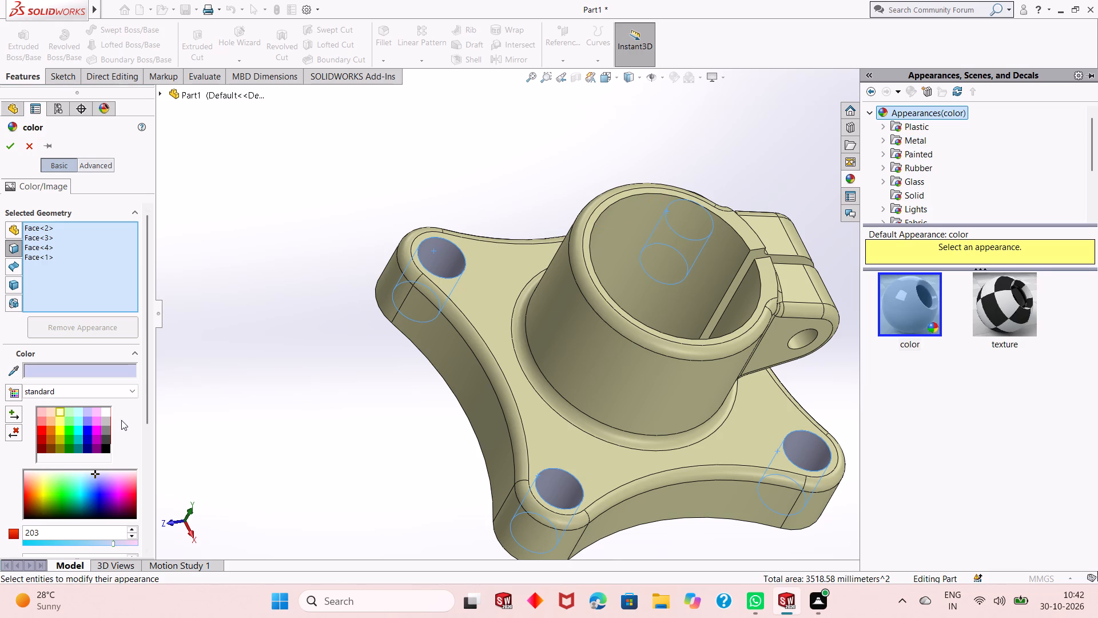
pyautogui.click(78, 414)
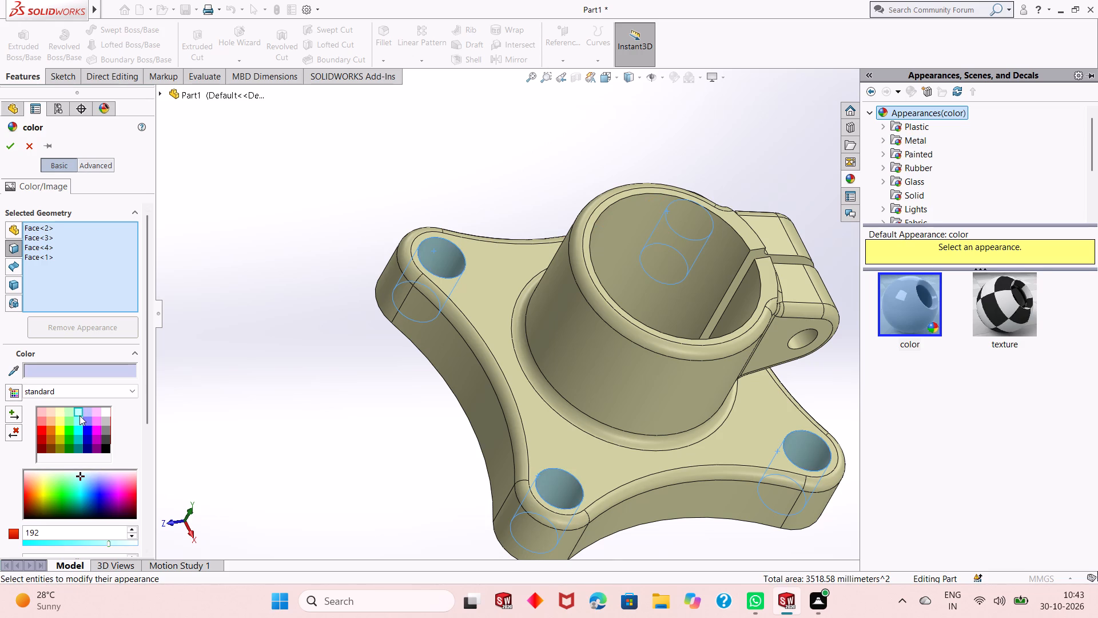
pyautogui.click(78, 419)
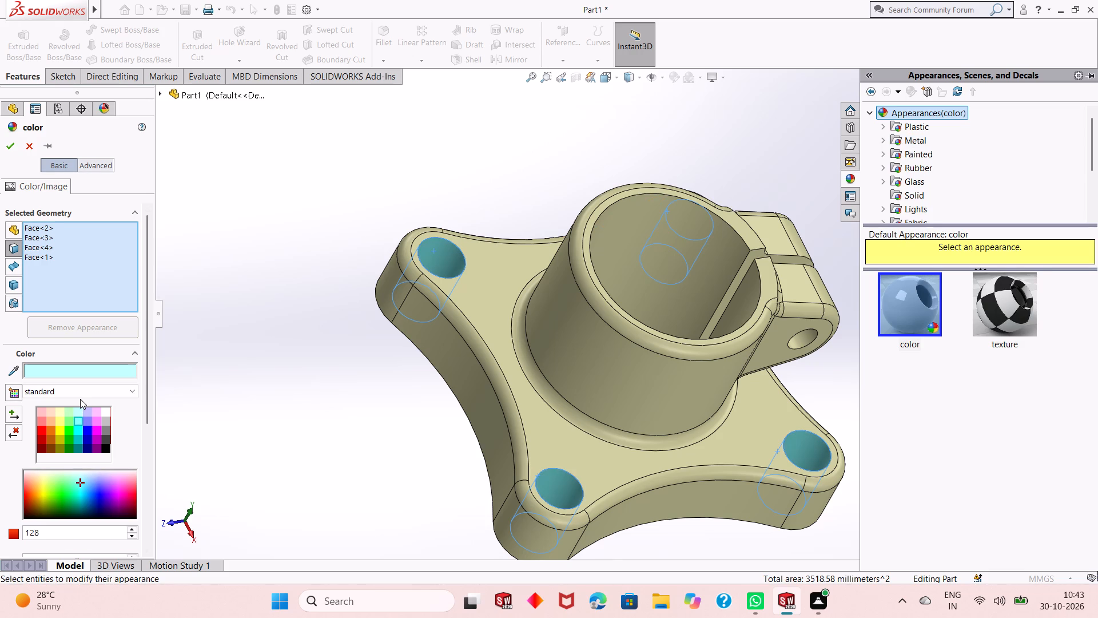
pyautogui.click(80, 399)
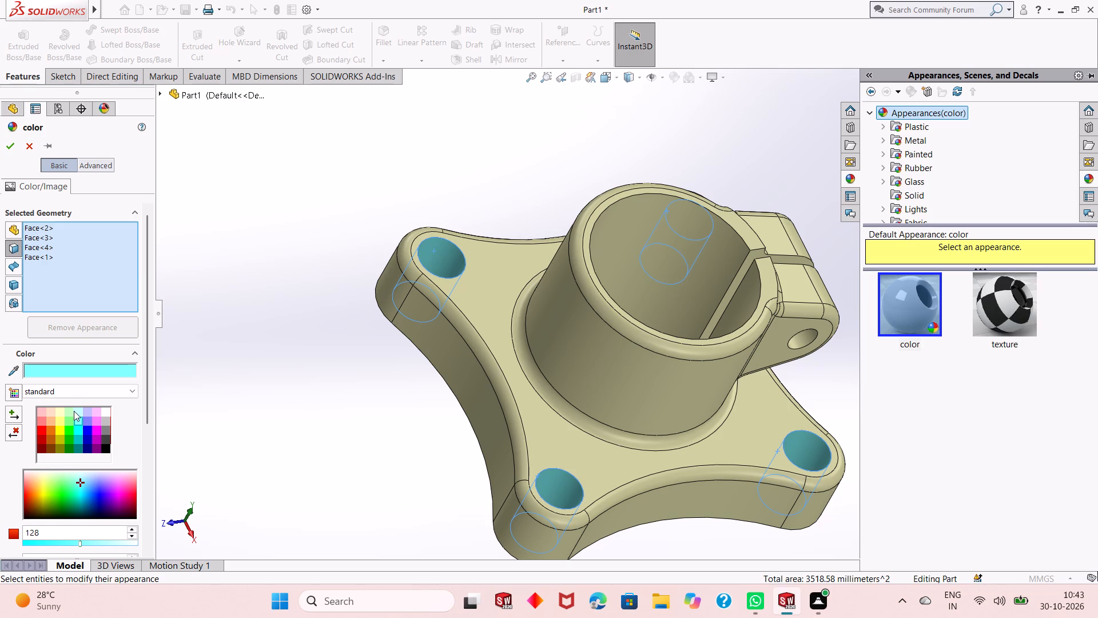
pyautogui.click(75, 411)
pyautogui.click(77, 414)
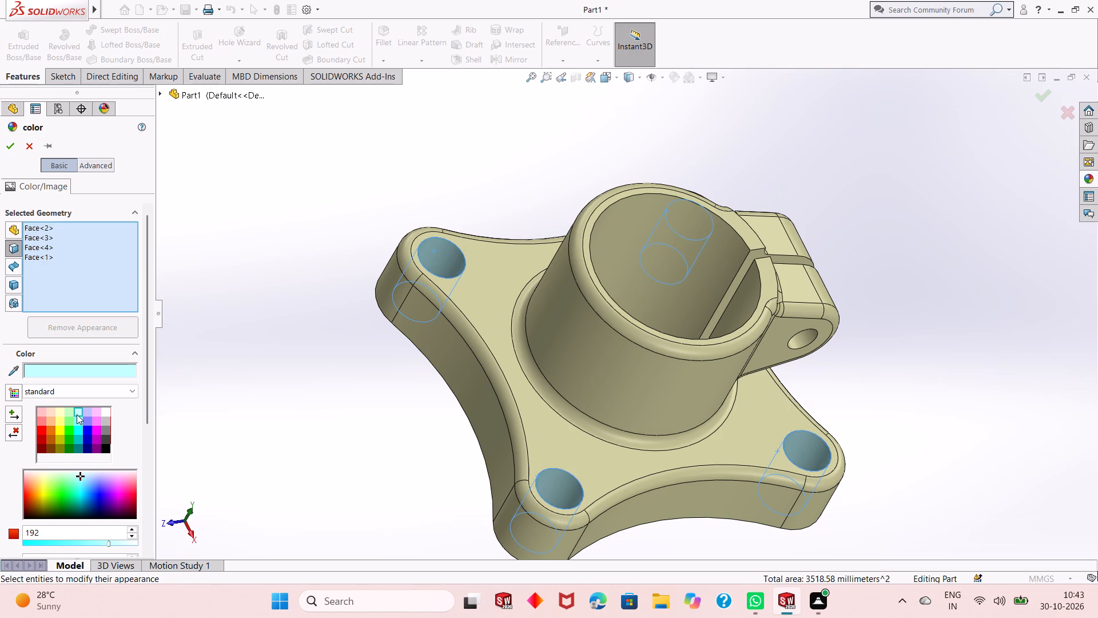
pyautogui.click(78, 418)
pyautogui.click(82, 412)
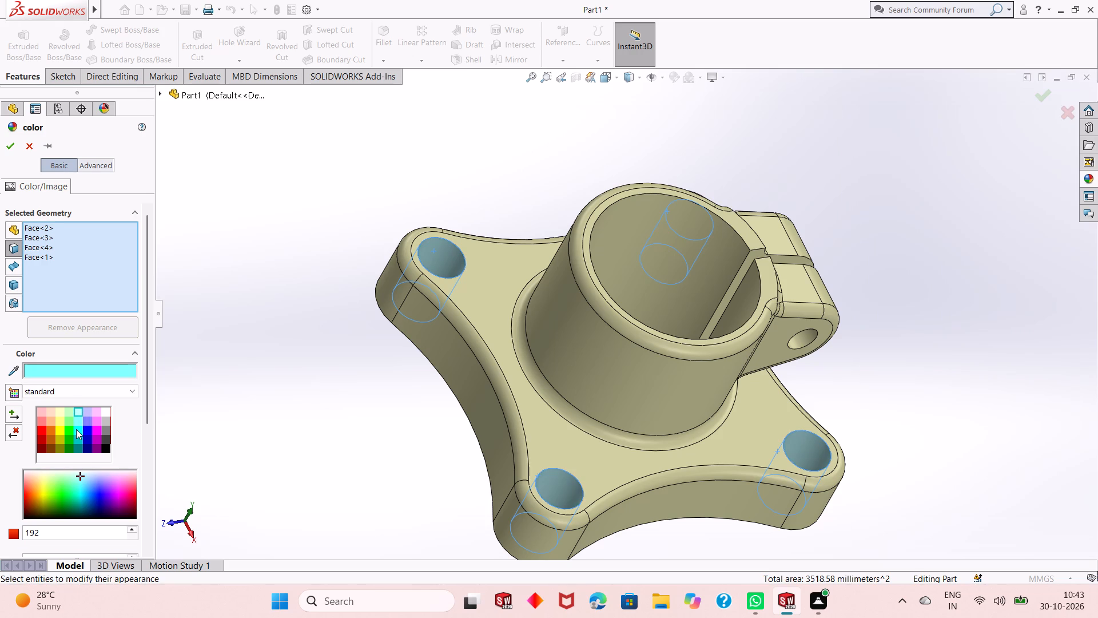
pyautogui.click(76, 421)
pyautogui.click(76, 410)
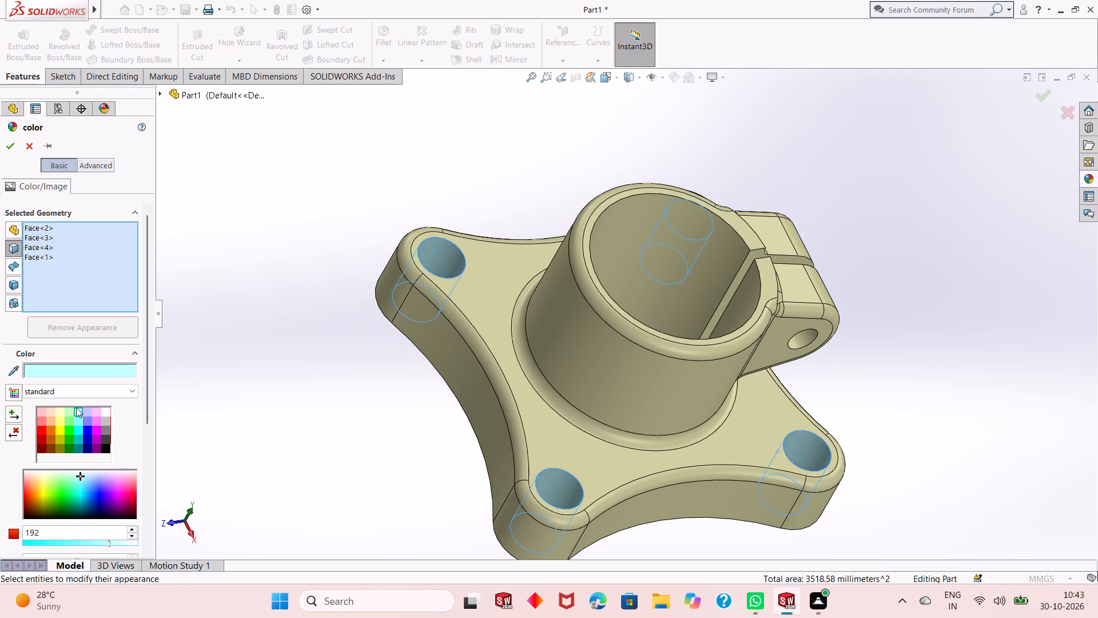
# Fine-tune the lobe hole faces' colour on the colour spectrum to a light cyan with a red value of 153.
pyautogui.click(78, 485)
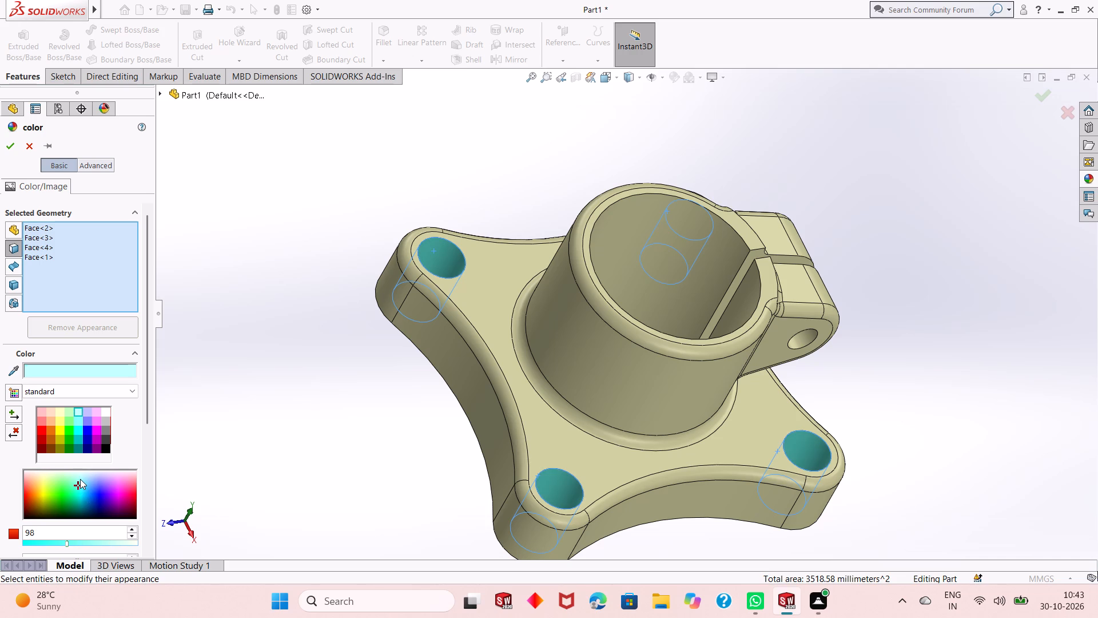
pyautogui.click(80, 479)
pyautogui.click(82, 482)
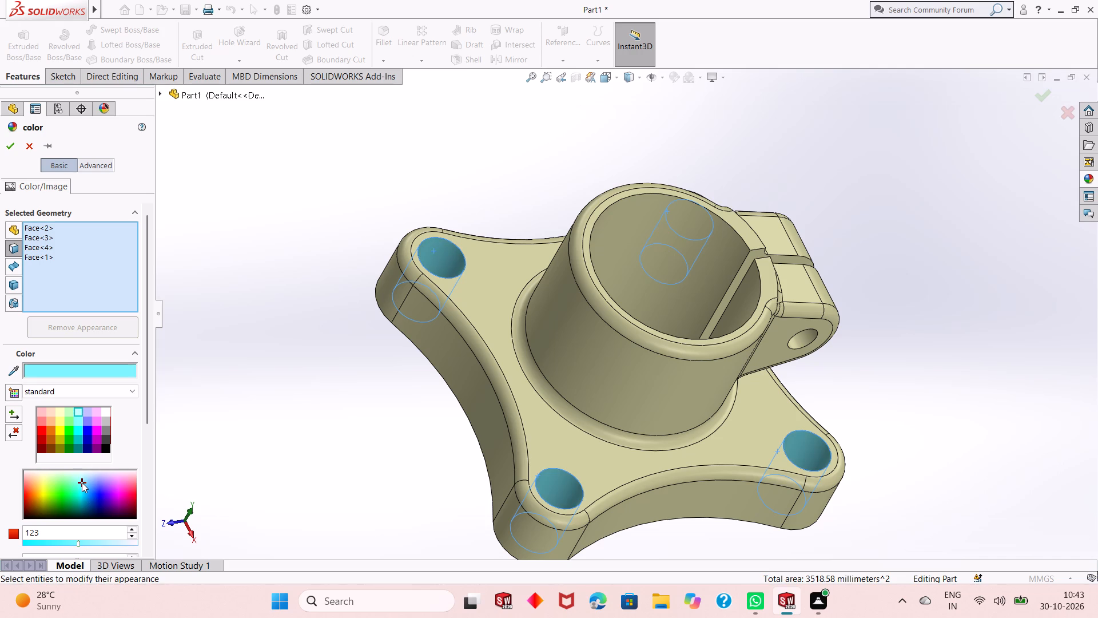
pyautogui.click(77, 476)
pyautogui.click(89, 473)
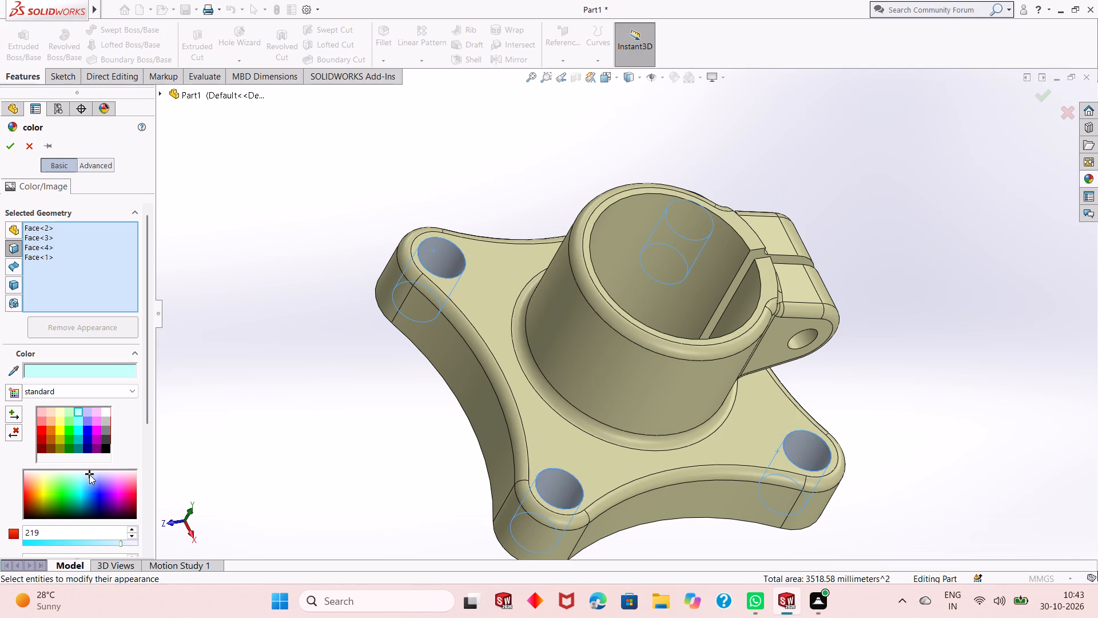
pyautogui.click(80, 483)
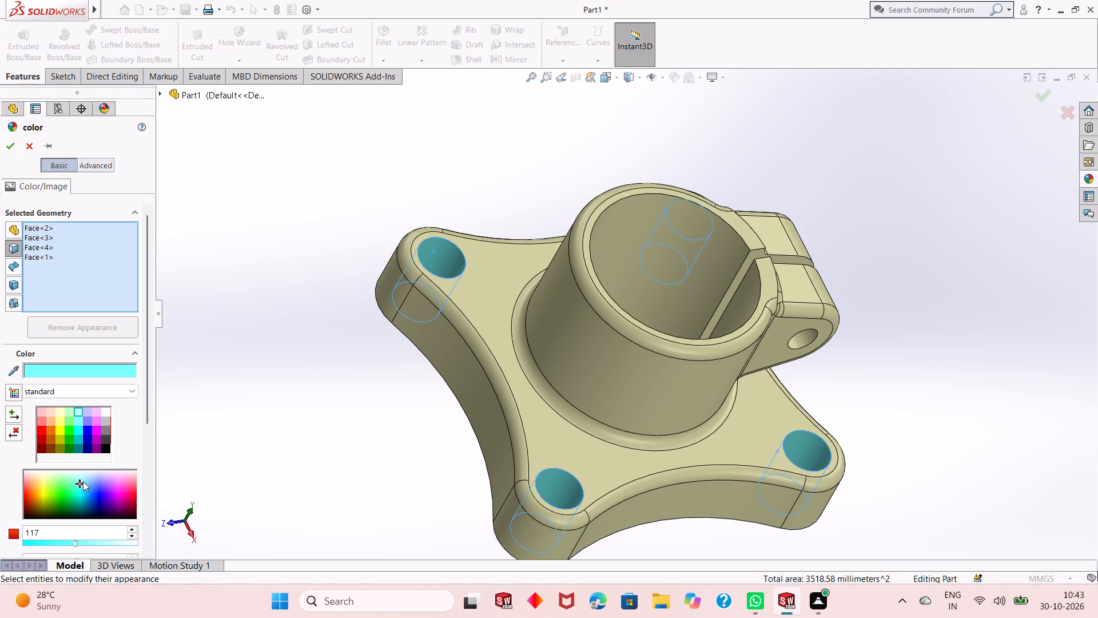
pyautogui.click(80, 481)
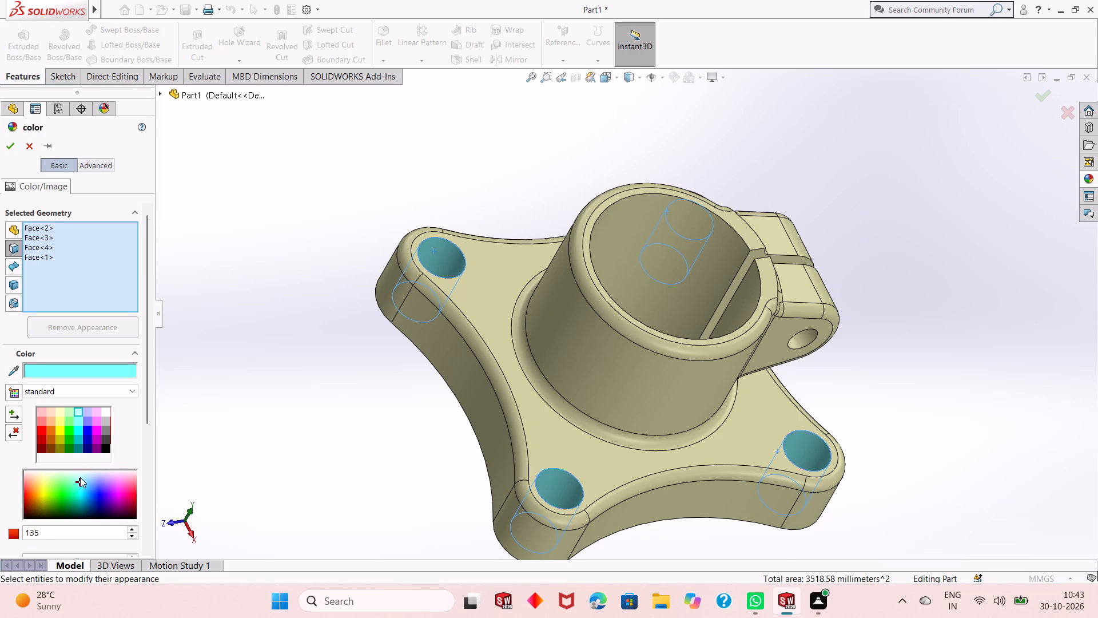
pyautogui.click(80, 480)
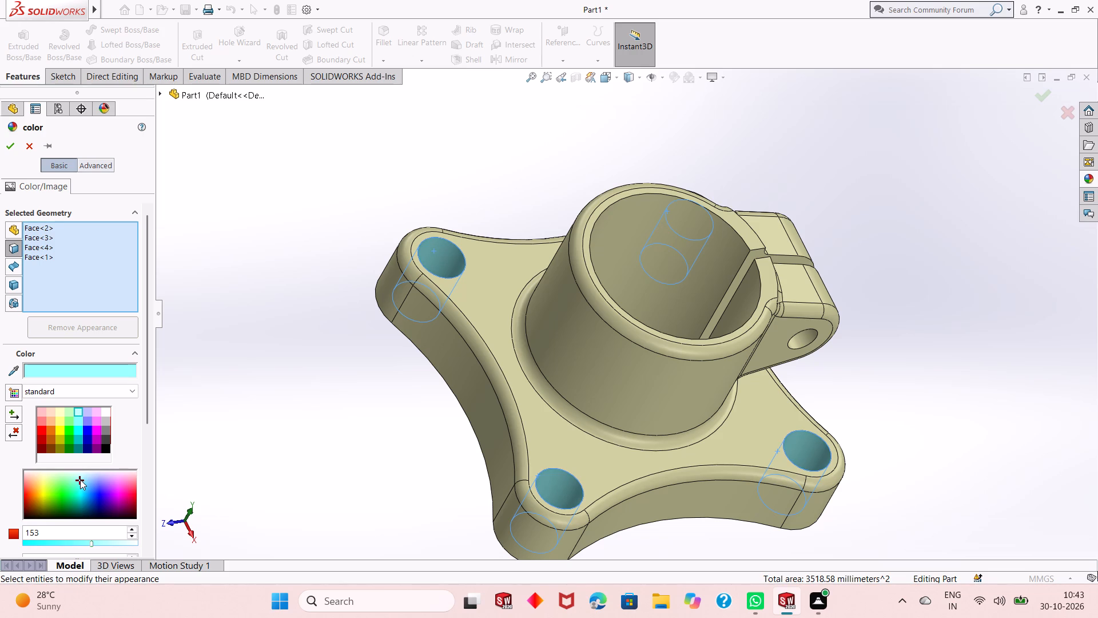
pyautogui.click(10, 144)
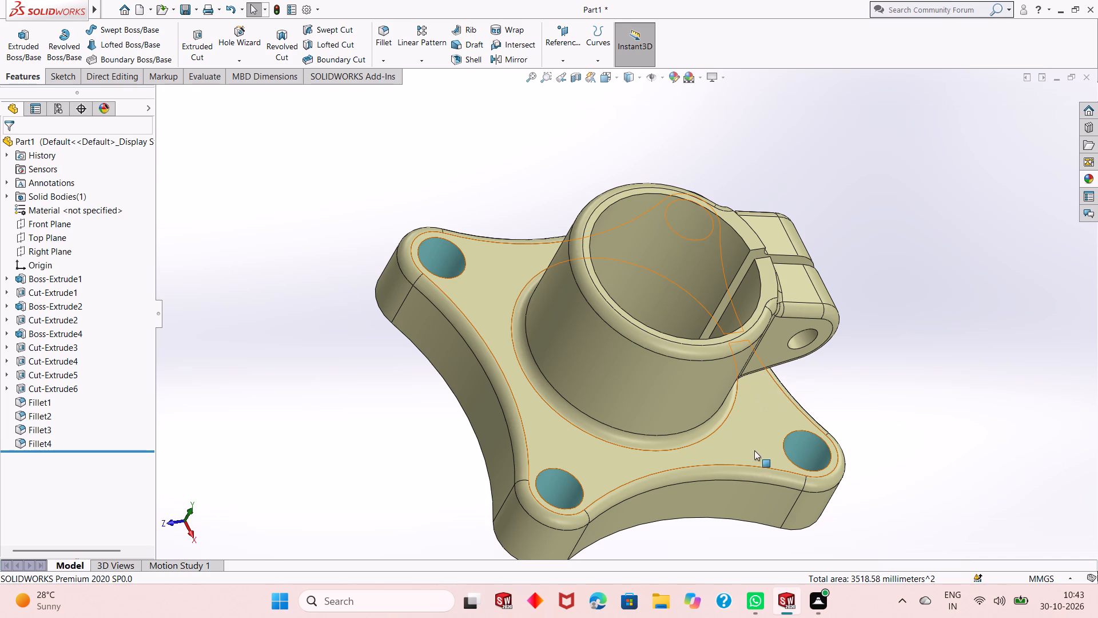
pyautogui.click(786, 141)
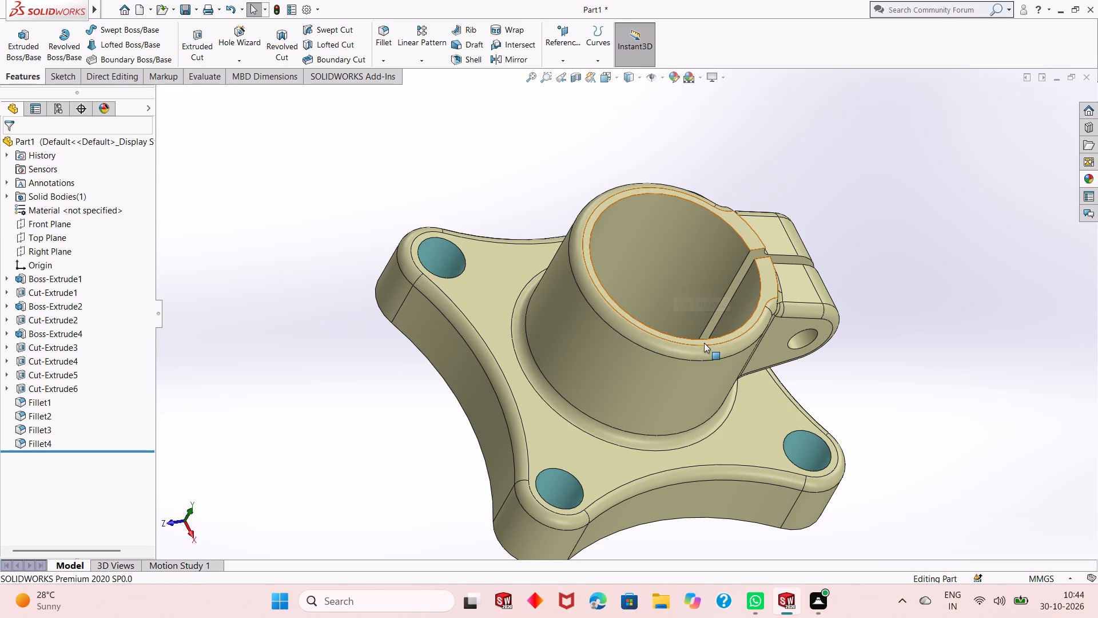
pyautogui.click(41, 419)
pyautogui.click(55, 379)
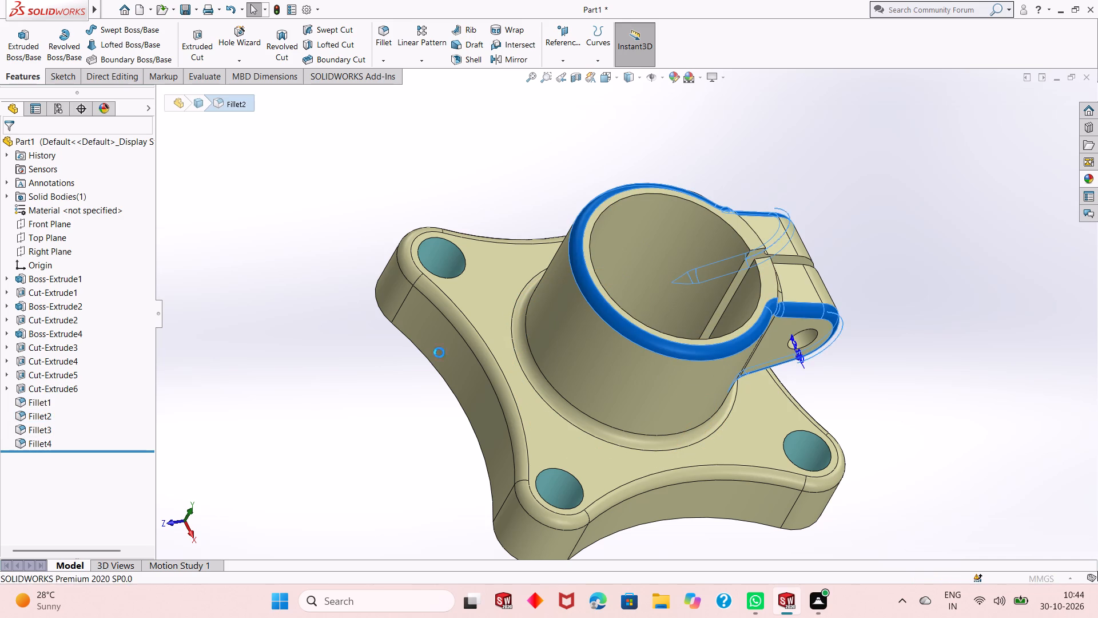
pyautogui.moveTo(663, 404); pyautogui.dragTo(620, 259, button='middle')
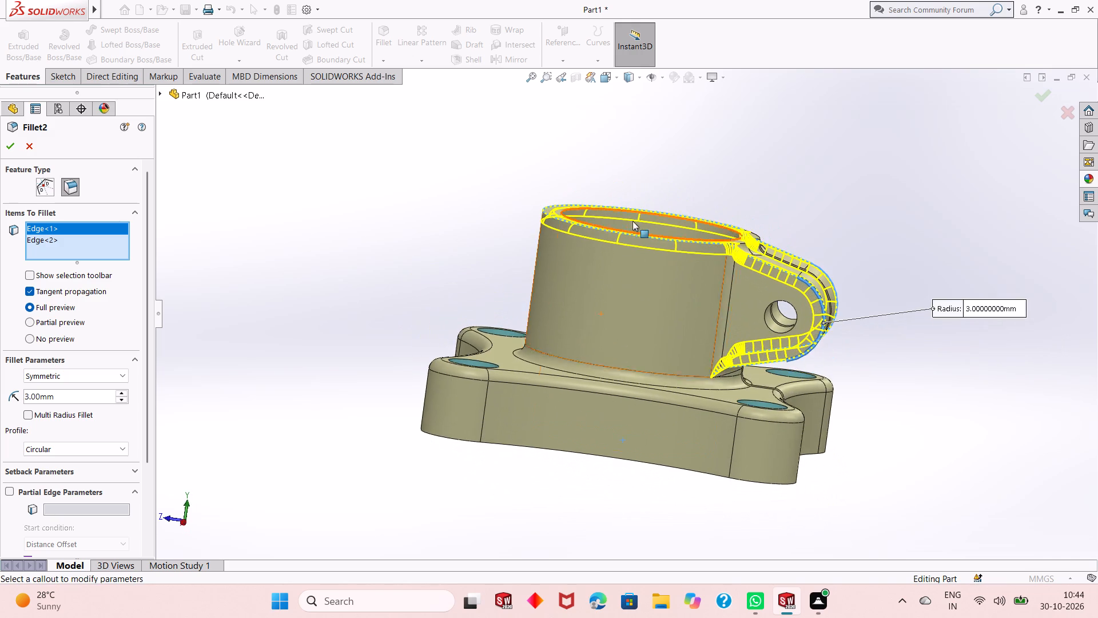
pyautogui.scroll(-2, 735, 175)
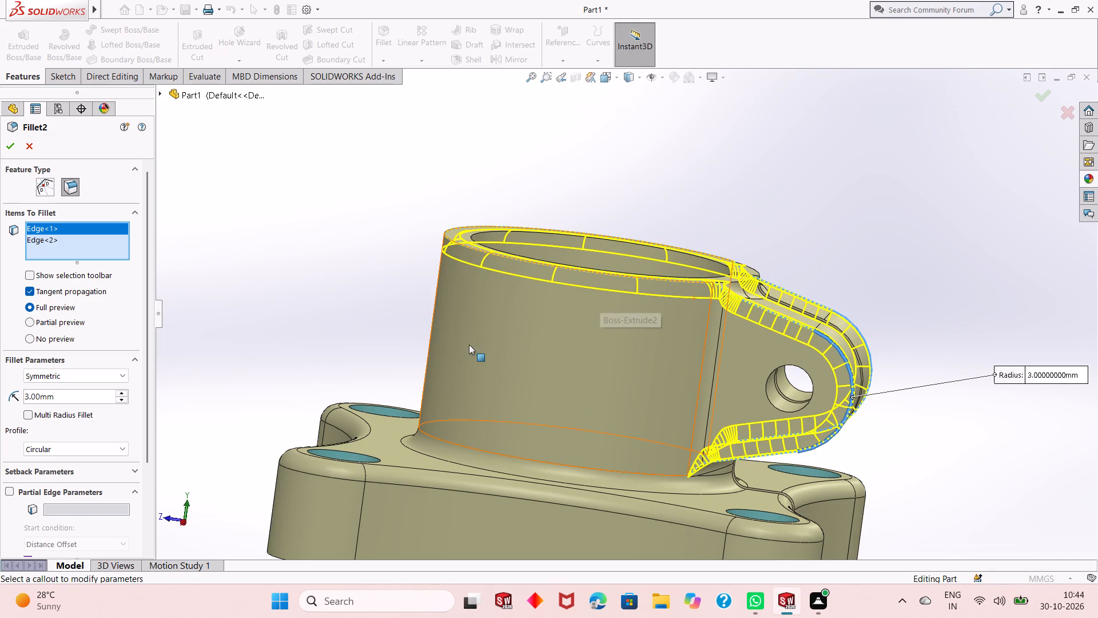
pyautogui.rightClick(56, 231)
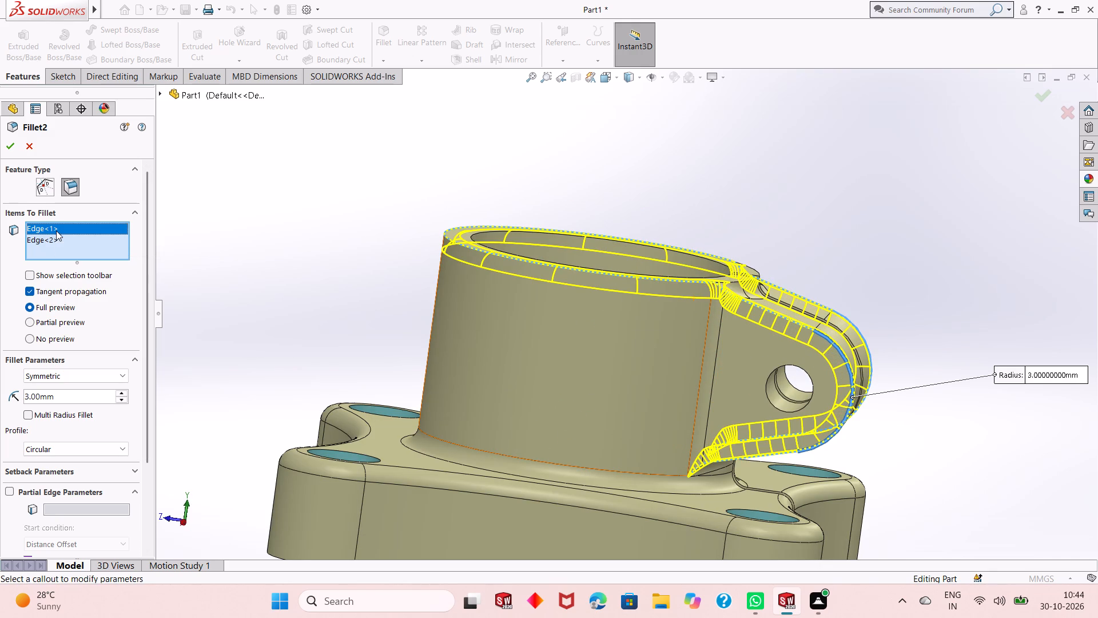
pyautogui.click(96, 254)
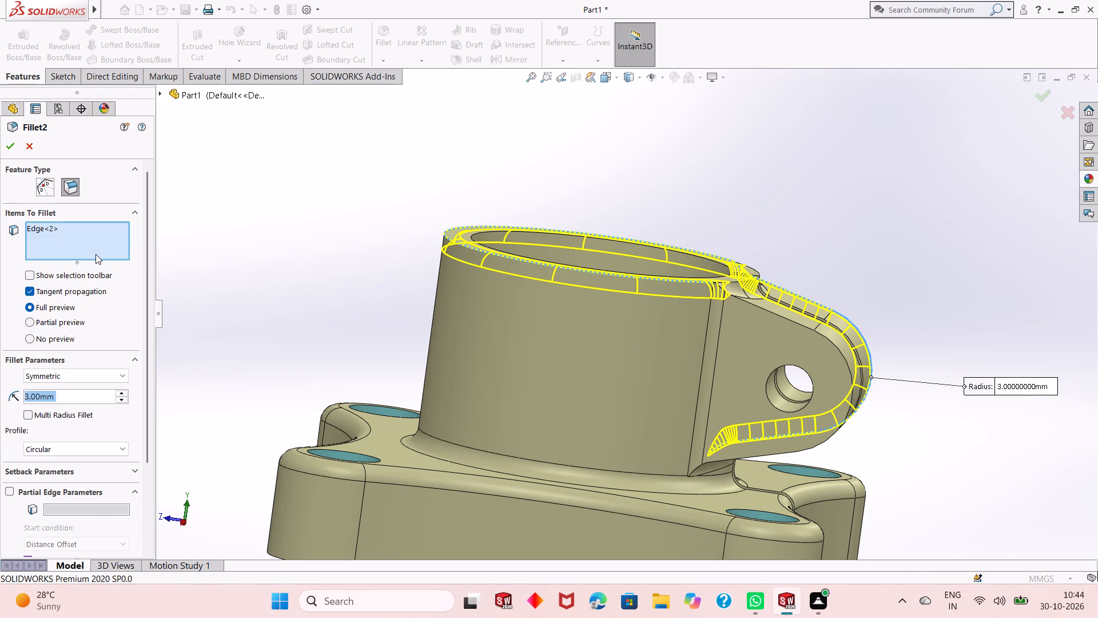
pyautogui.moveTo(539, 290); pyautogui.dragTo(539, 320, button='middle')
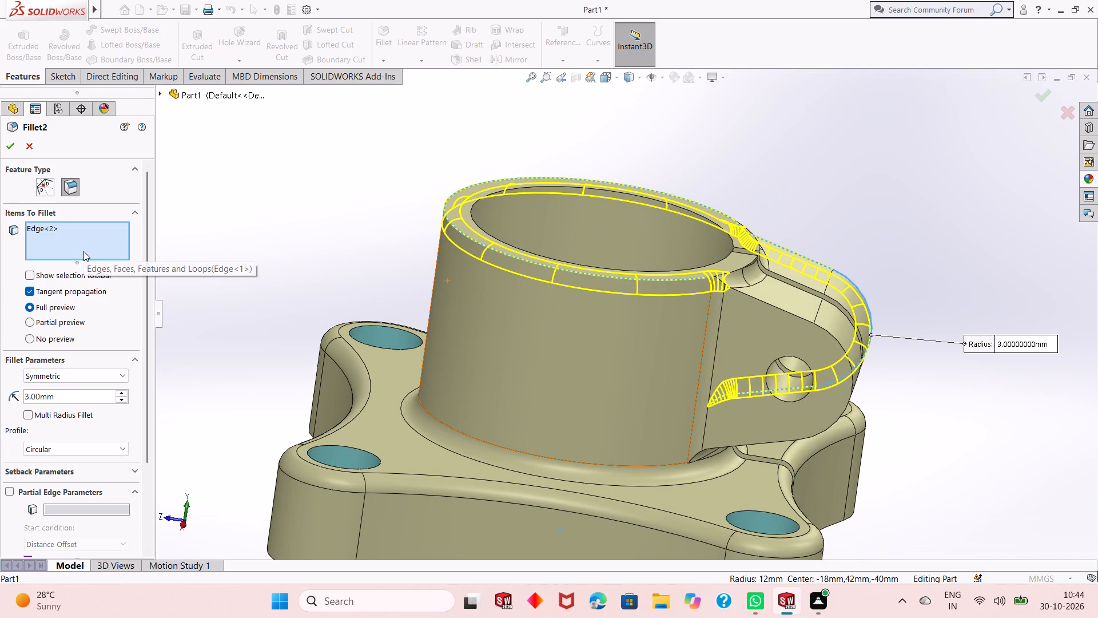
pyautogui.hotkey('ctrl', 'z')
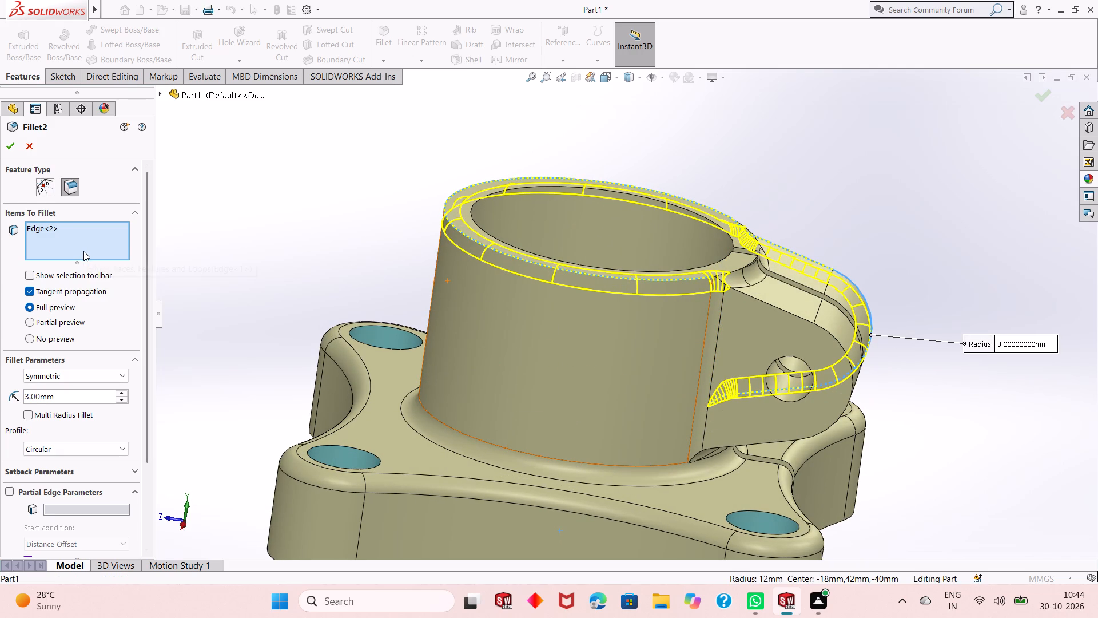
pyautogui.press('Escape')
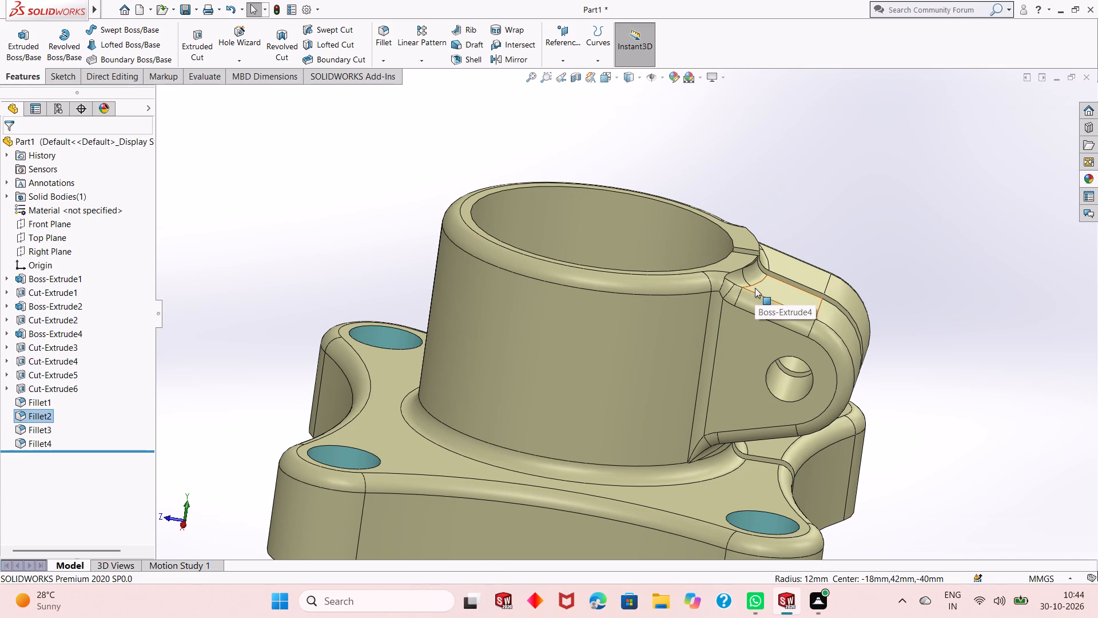
# Examine the boss rim, slotted side lug, their fillets and the coloured lobe holes from several angles and distances.
pyautogui.moveTo(901, 334); pyautogui.dragTo(884, 300, button='middle')
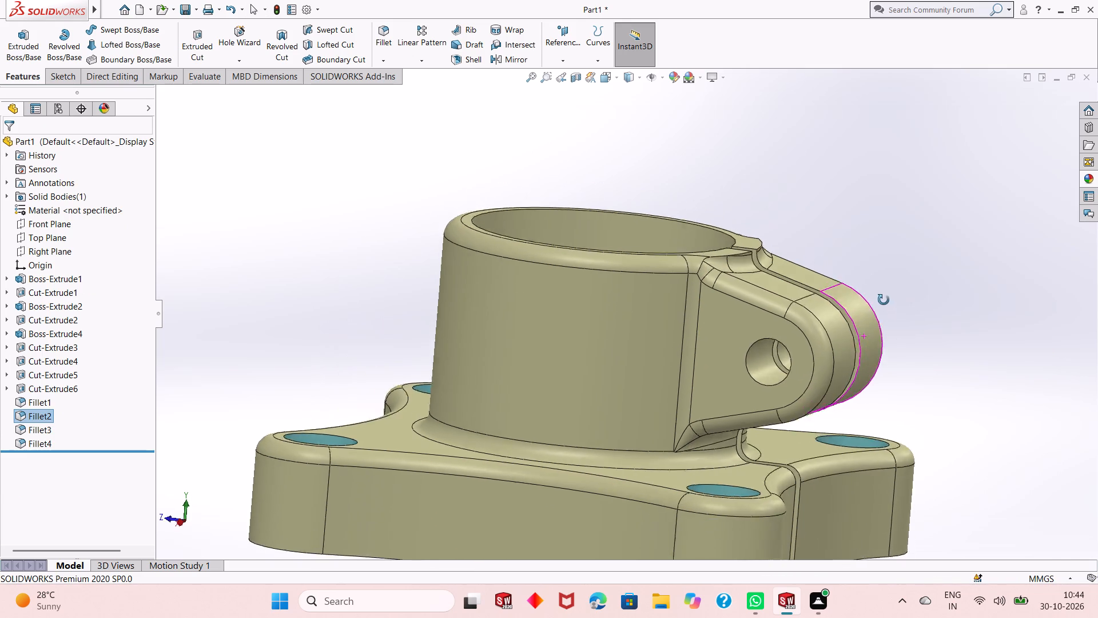
pyautogui.moveTo(884, 300); pyautogui.dragTo(866, 373, button='middle')
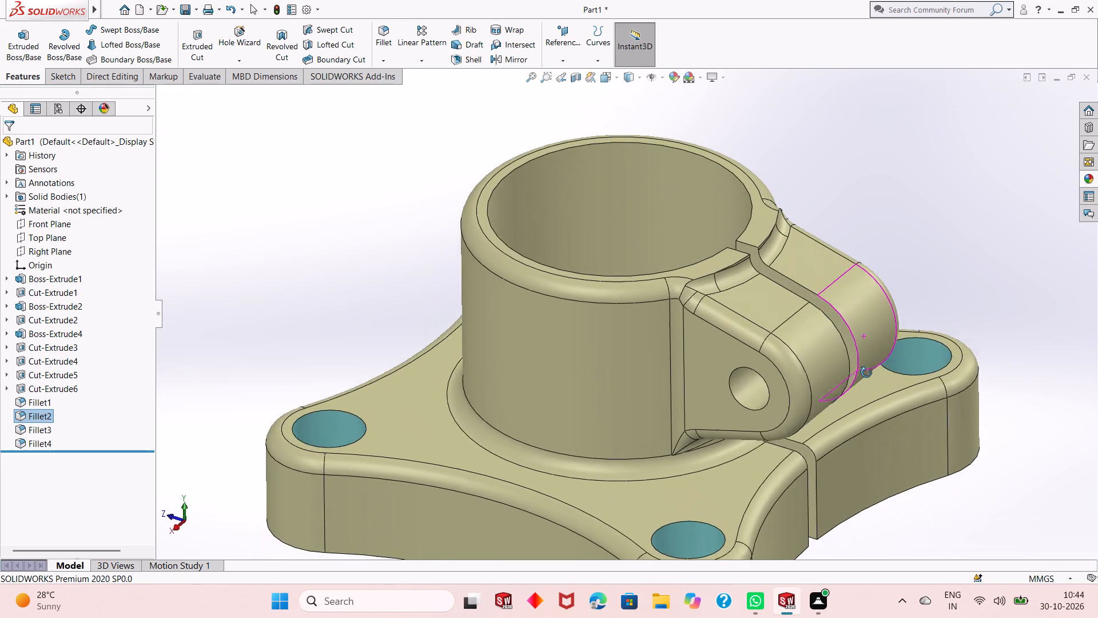
pyautogui.moveTo(866, 373); pyautogui.dragTo(865, 386, button='middle')
pyautogui.scroll(2, 770, 353)
pyautogui.scroll(-2, 738, 201)
pyautogui.scroll(2, 696, 388)
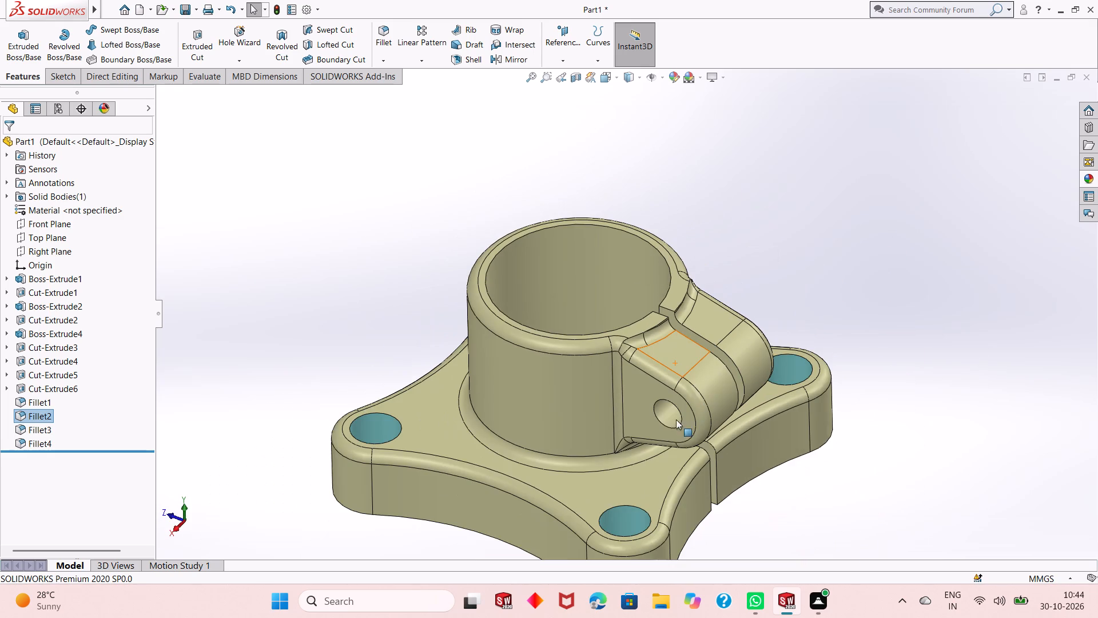
pyautogui.moveTo(672, 429); pyautogui.dragTo(671, 375, button='middle')
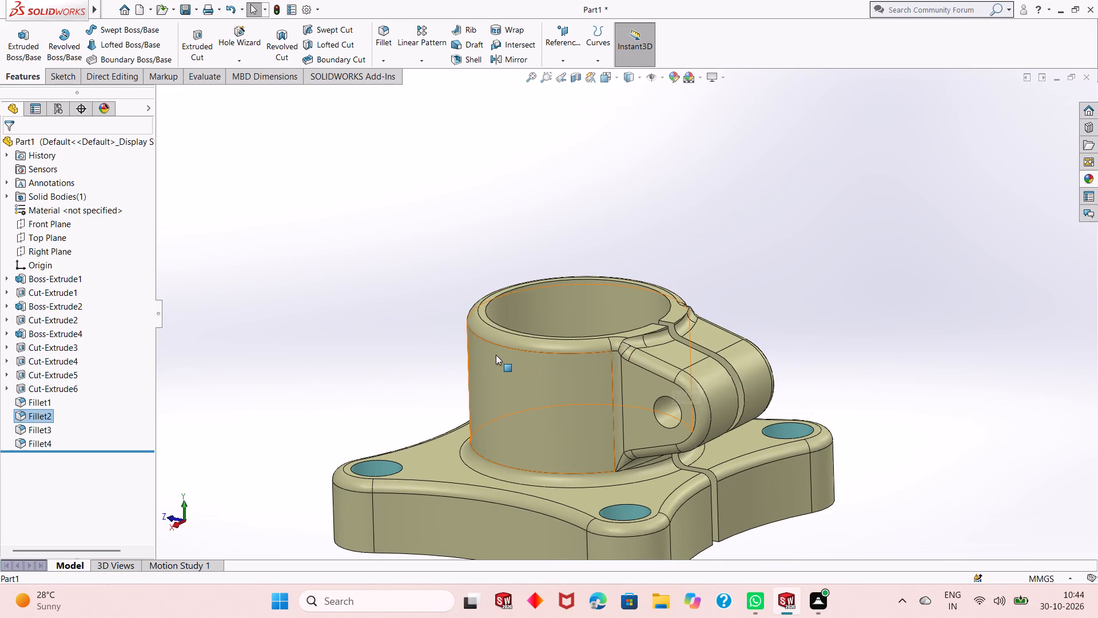
pyautogui.scroll(-1, 496, 355)
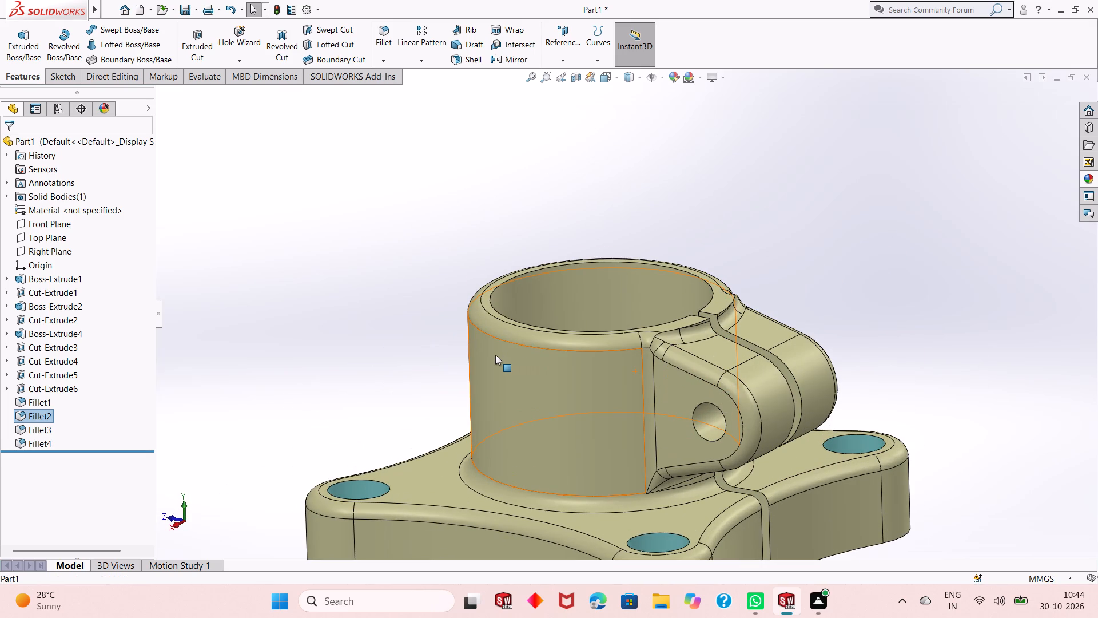
pyautogui.scroll(1, 819, 406)
pyautogui.scroll(-1, 496, 383)
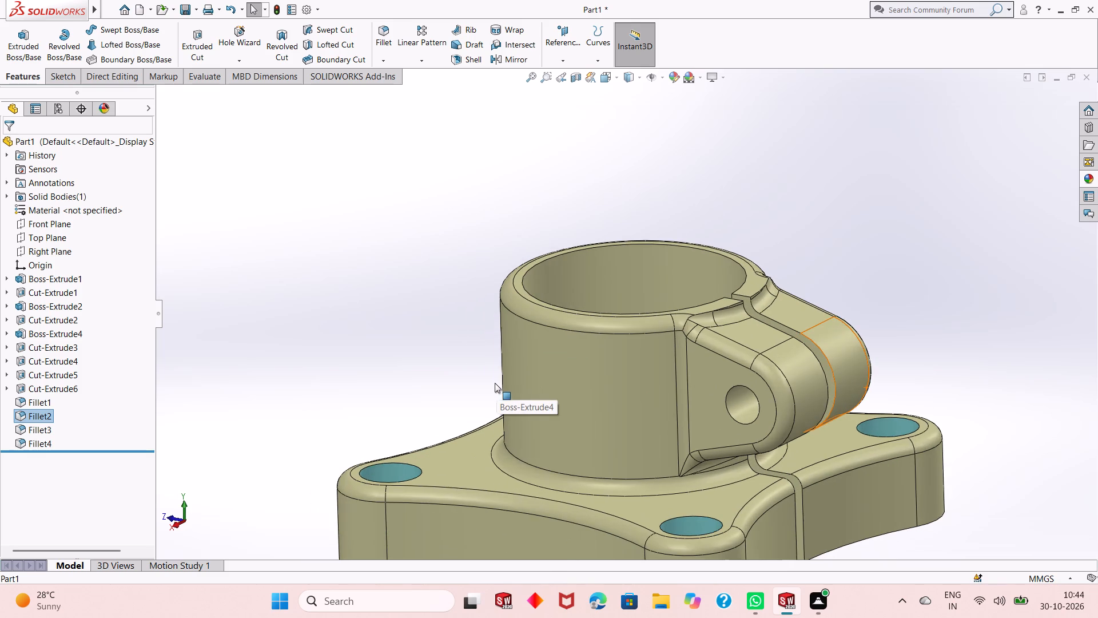
pyautogui.scroll(1, 586, 383)
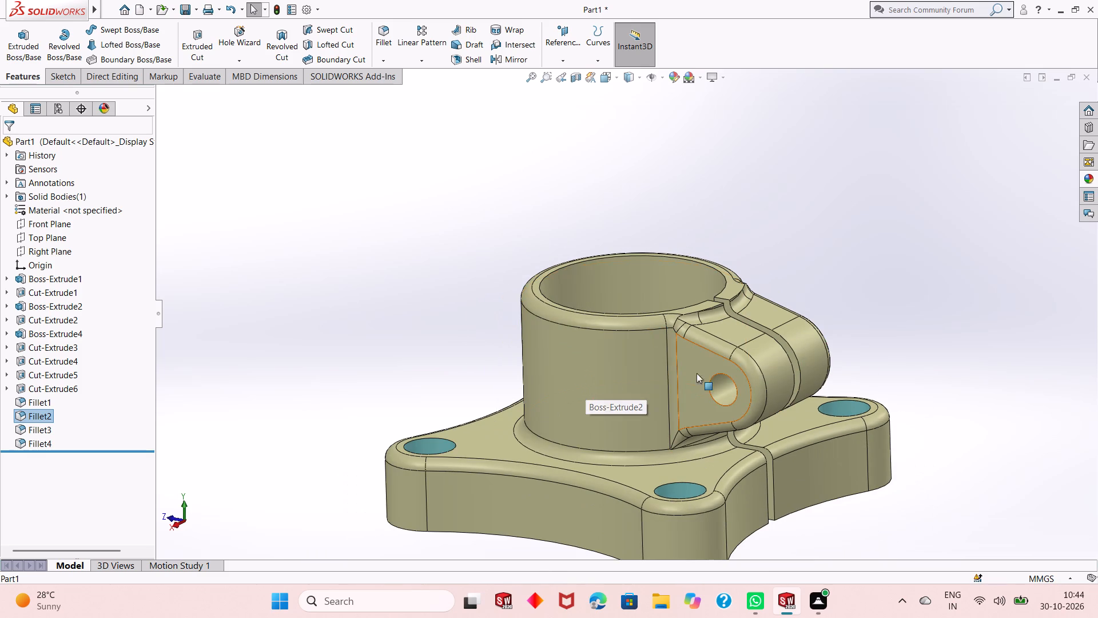
# Examine the boss rim, side lug, their fillets and the coloured lobe holes from slightly different angles and distances.
pyautogui.moveTo(754, 326); pyautogui.dragTo(766, 351, button='middle')
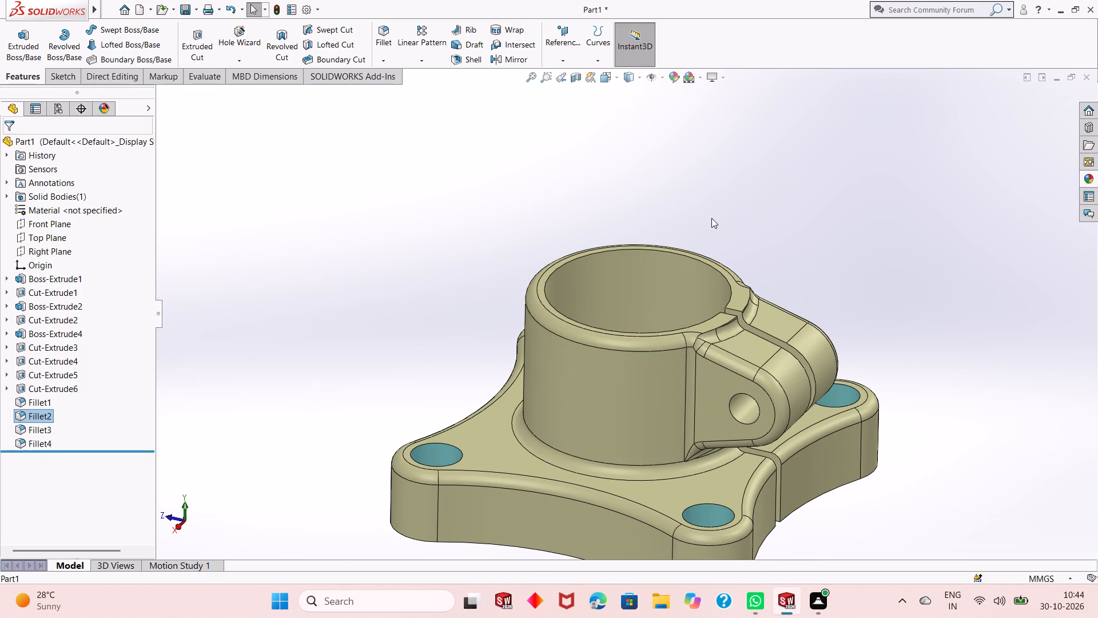
pyautogui.moveTo(623, 333); pyautogui.dragTo(618, 356, button='middle')
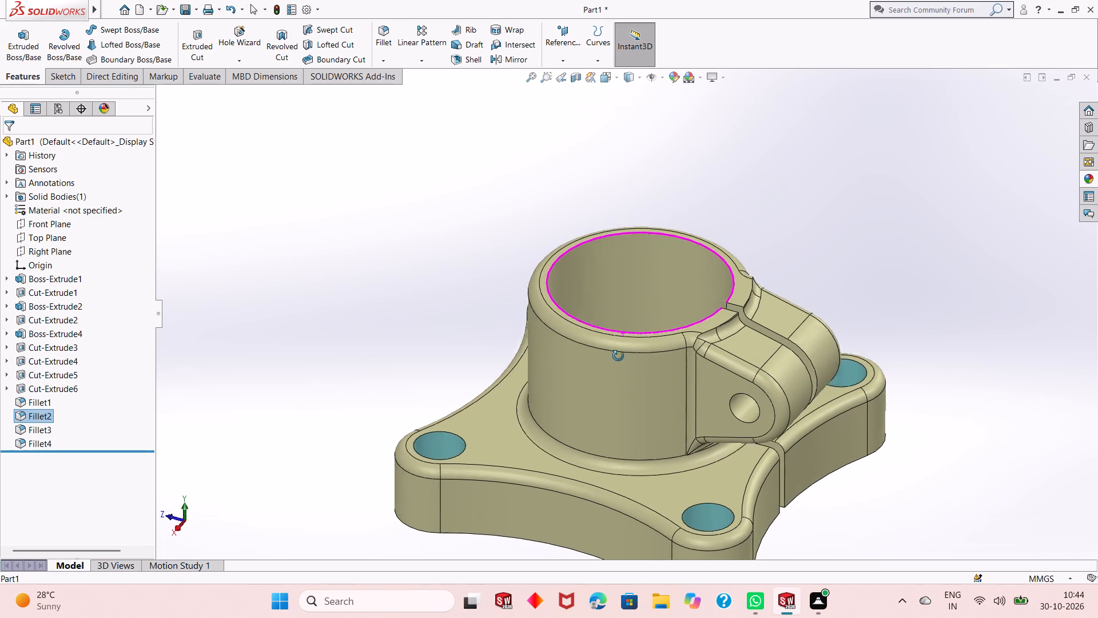
pyautogui.moveTo(618, 356); pyautogui.dragTo(612, 367, button='middle')
pyautogui.scroll(-2, 634, 293)
pyautogui.moveTo(659, 409); pyautogui.dragTo(659, 407, button='middle')
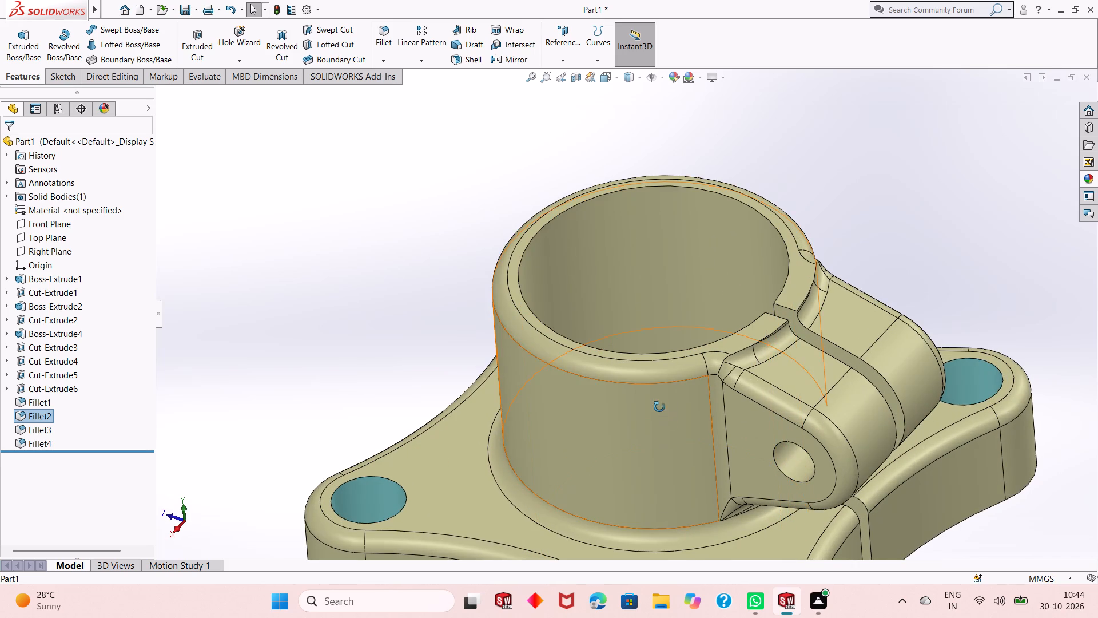
pyautogui.moveTo(659, 407); pyautogui.dragTo(659, 388, button='middle')
pyautogui.scroll(2, 659, 387)
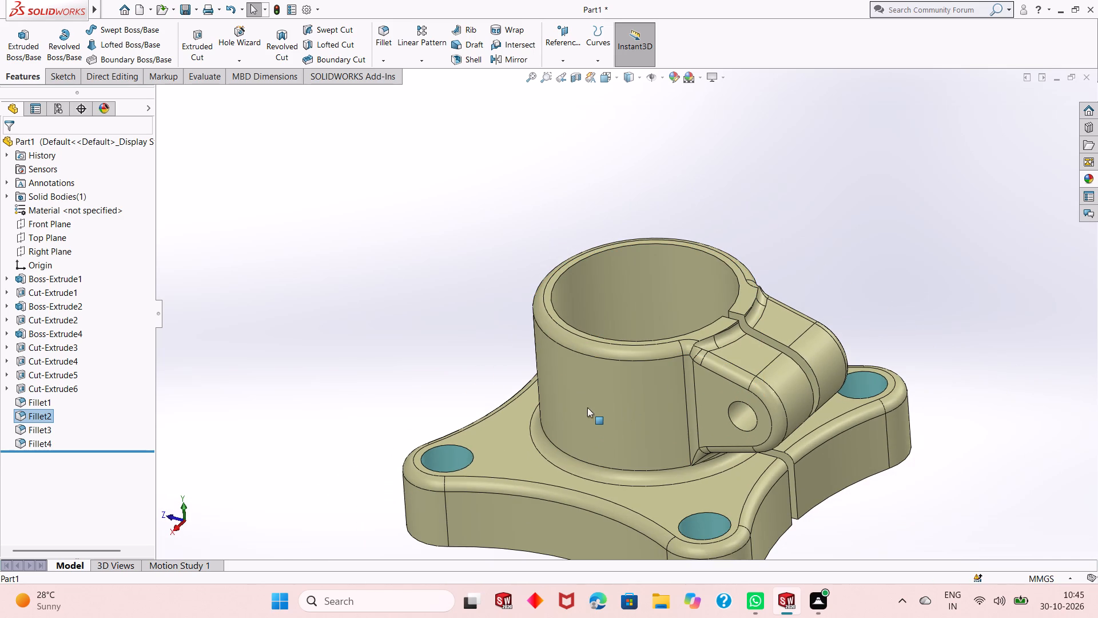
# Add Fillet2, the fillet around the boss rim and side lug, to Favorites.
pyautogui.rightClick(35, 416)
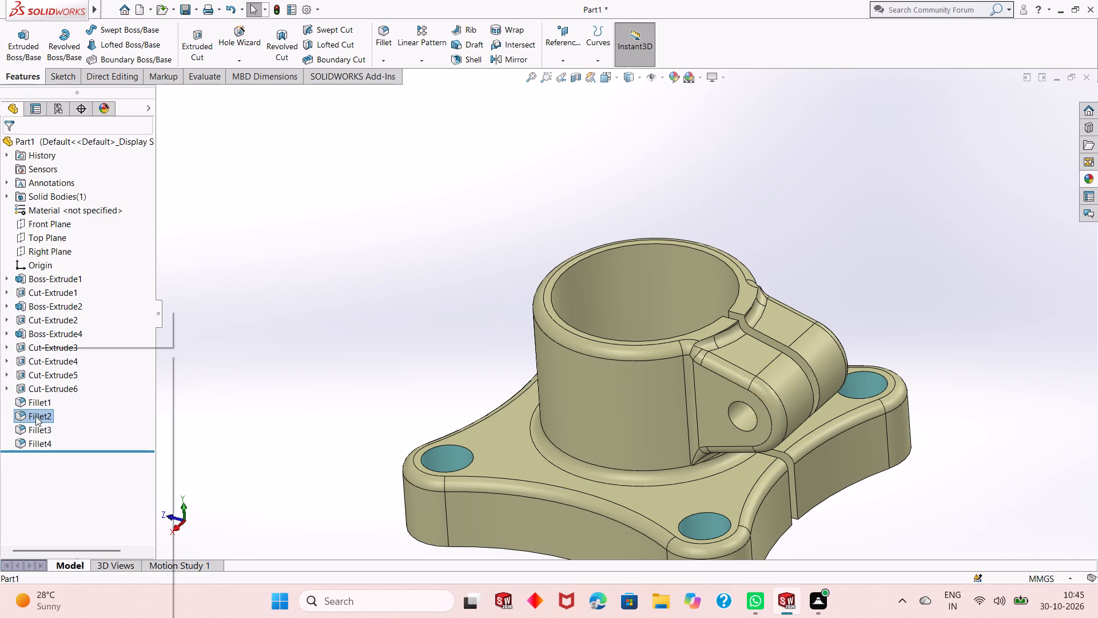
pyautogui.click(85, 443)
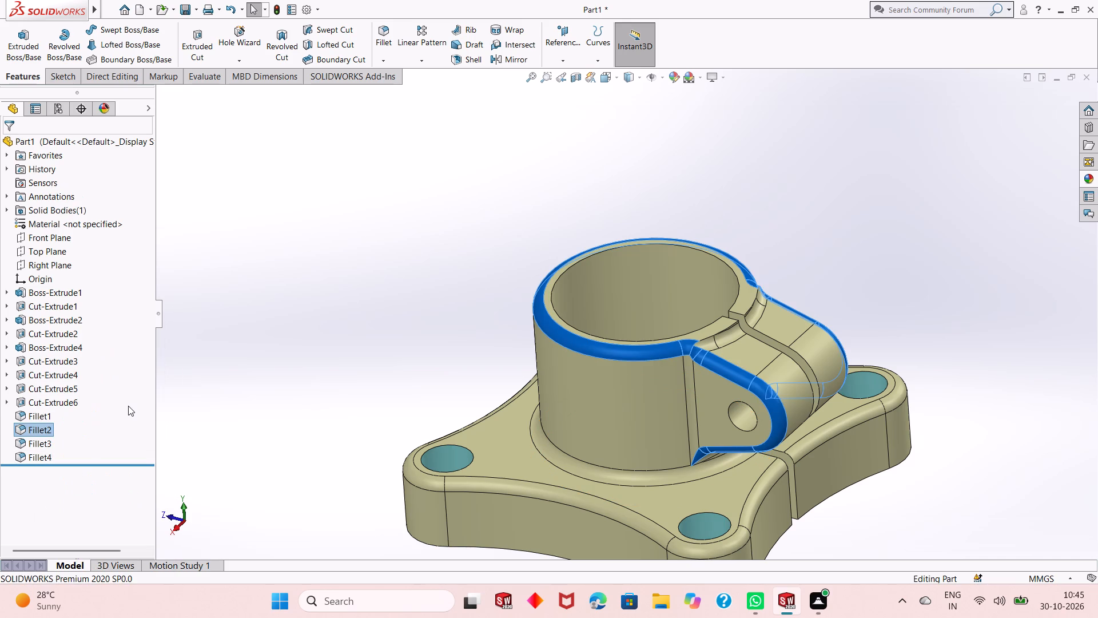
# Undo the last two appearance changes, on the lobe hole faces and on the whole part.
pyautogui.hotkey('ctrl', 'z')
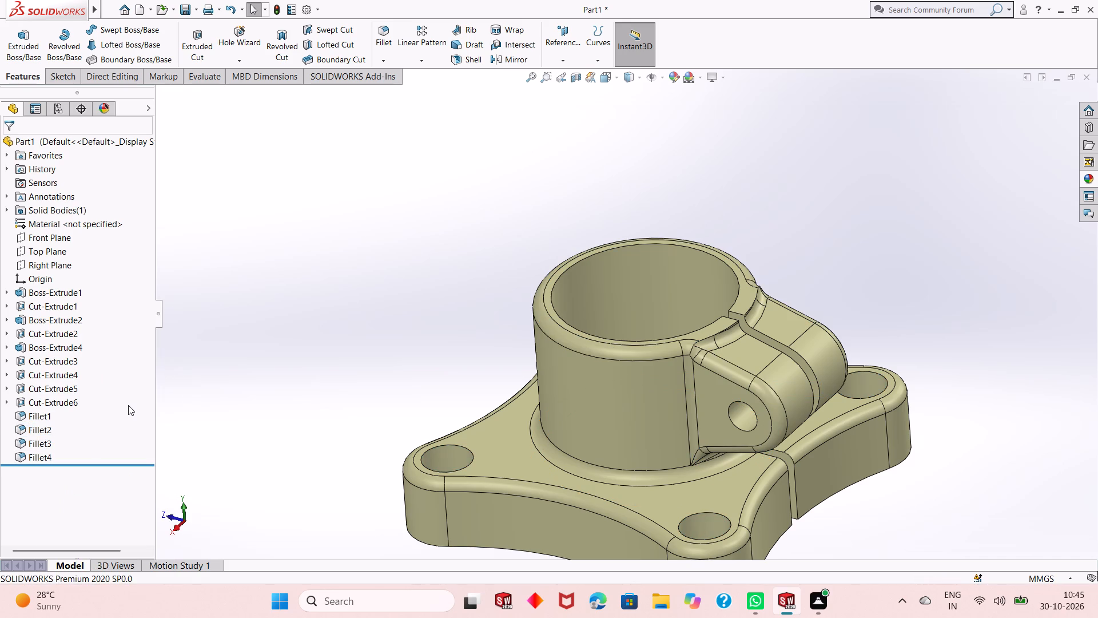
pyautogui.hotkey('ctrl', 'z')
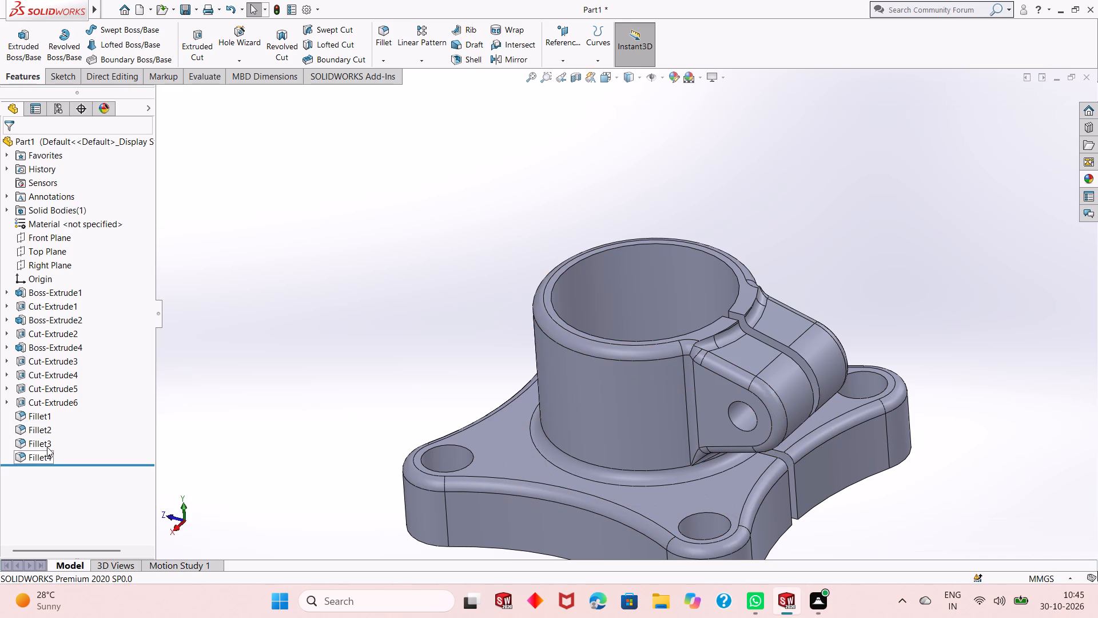
# Apply the pale yellow standard colour to the whole part.
pyautogui.moveTo(555, 526); pyautogui.dragTo(556, 500, button='middle')
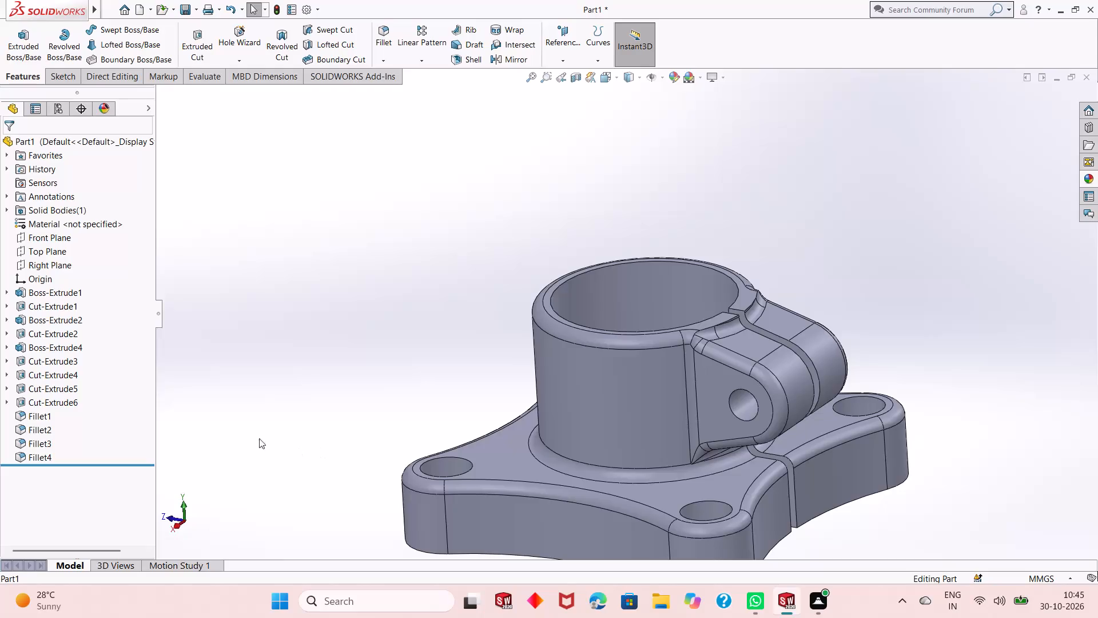
pyautogui.click(42, 438)
pyautogui.moveTo(639, 529); pyautogui.dragTo(649, 545, button='middle')
pyautogui.click(268, 311)
pyautogui.scroll(2, 609, 415)
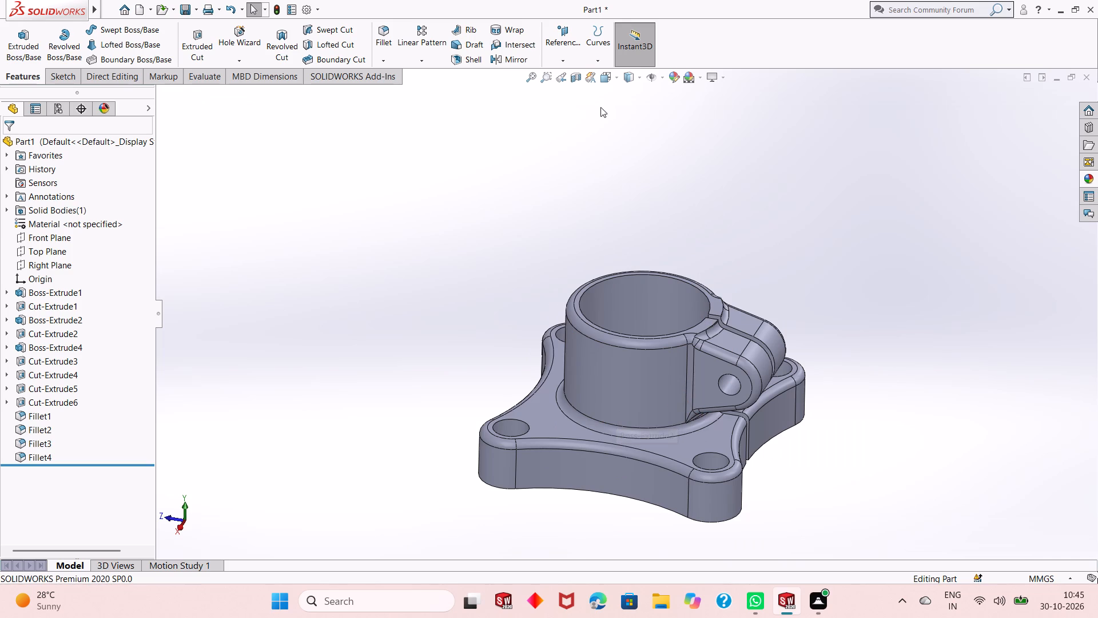
pyautogui.click(676, 145)
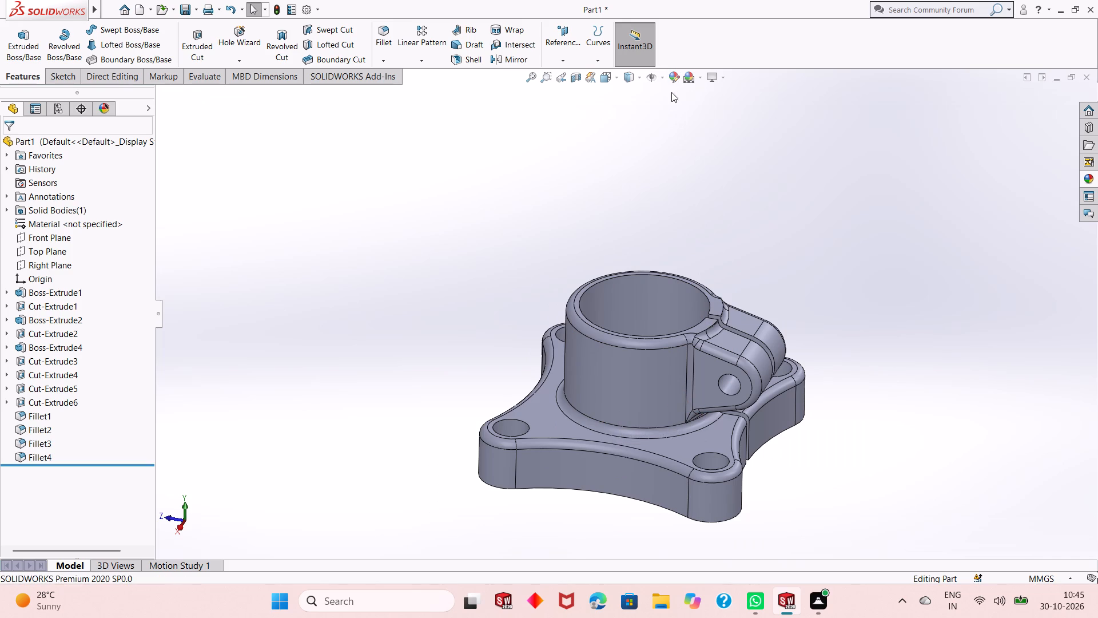
pyautogui.click(673, 80)
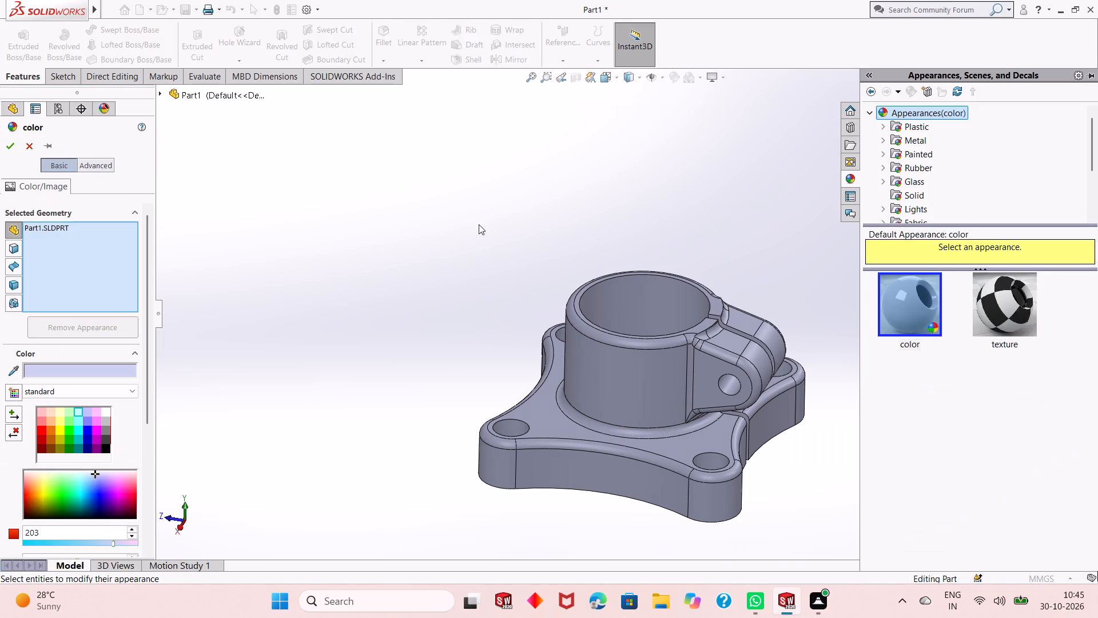
pyautogui.click(59, 412)
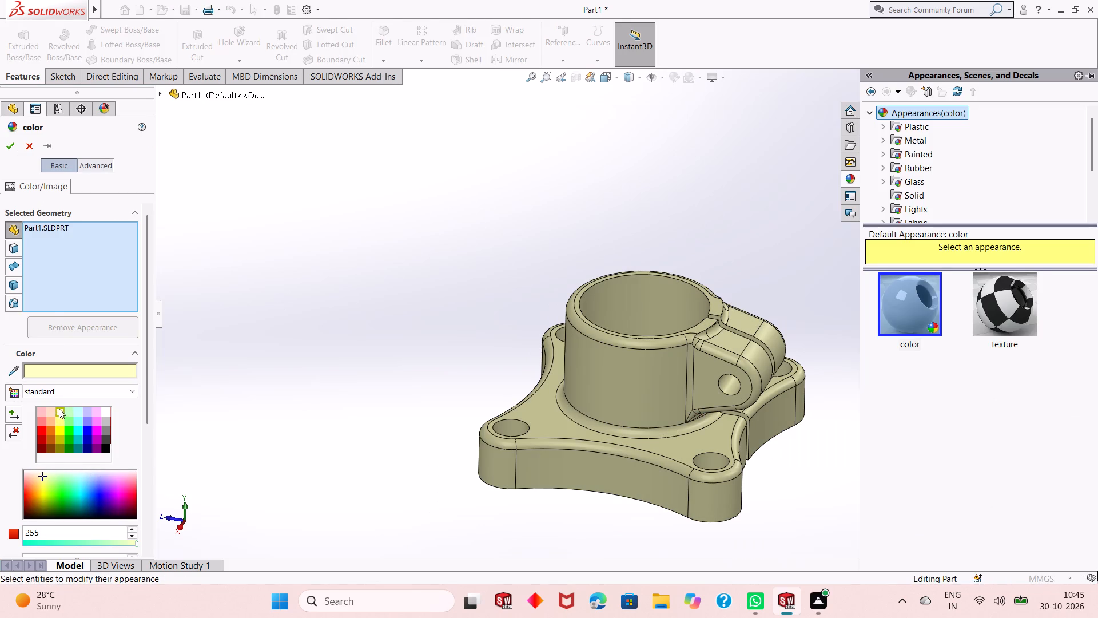
pyautogui.click(14, 149)
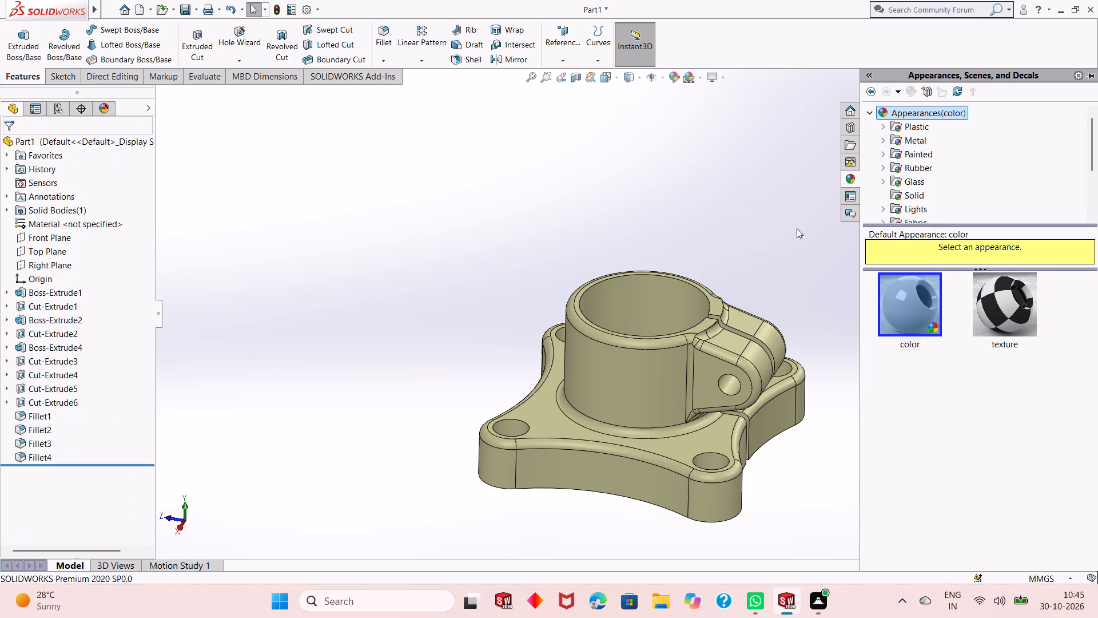
pyautogui.click(797, 228)
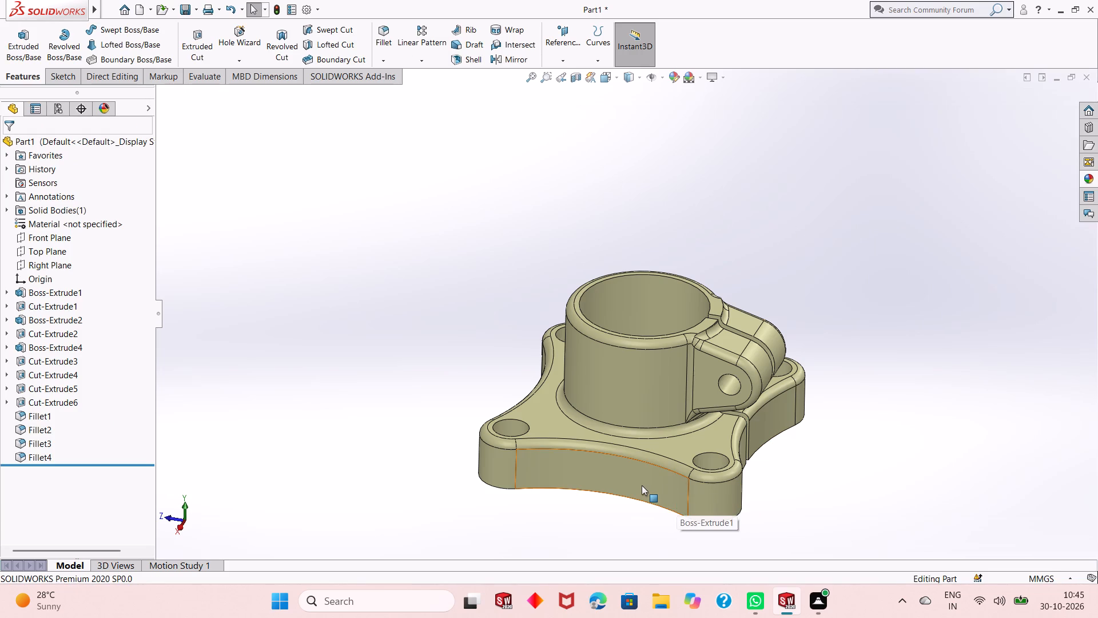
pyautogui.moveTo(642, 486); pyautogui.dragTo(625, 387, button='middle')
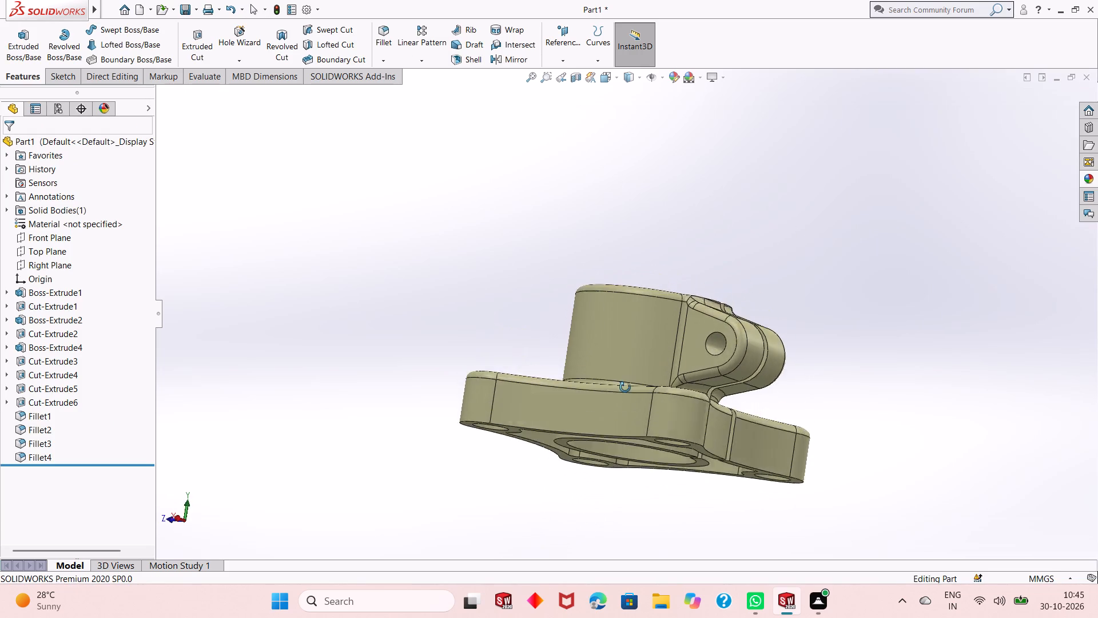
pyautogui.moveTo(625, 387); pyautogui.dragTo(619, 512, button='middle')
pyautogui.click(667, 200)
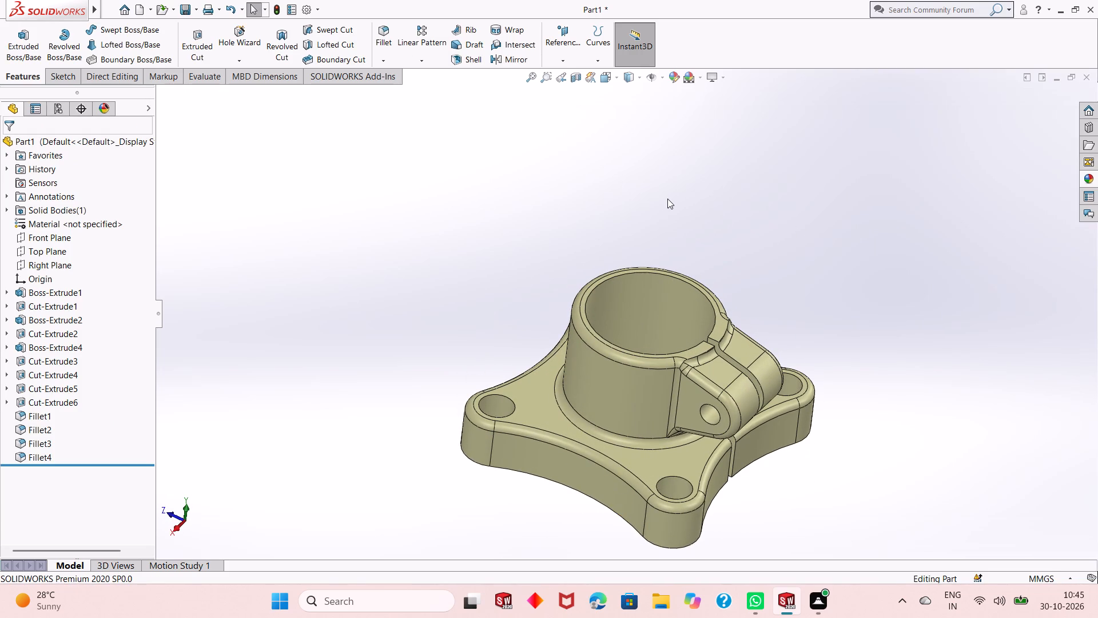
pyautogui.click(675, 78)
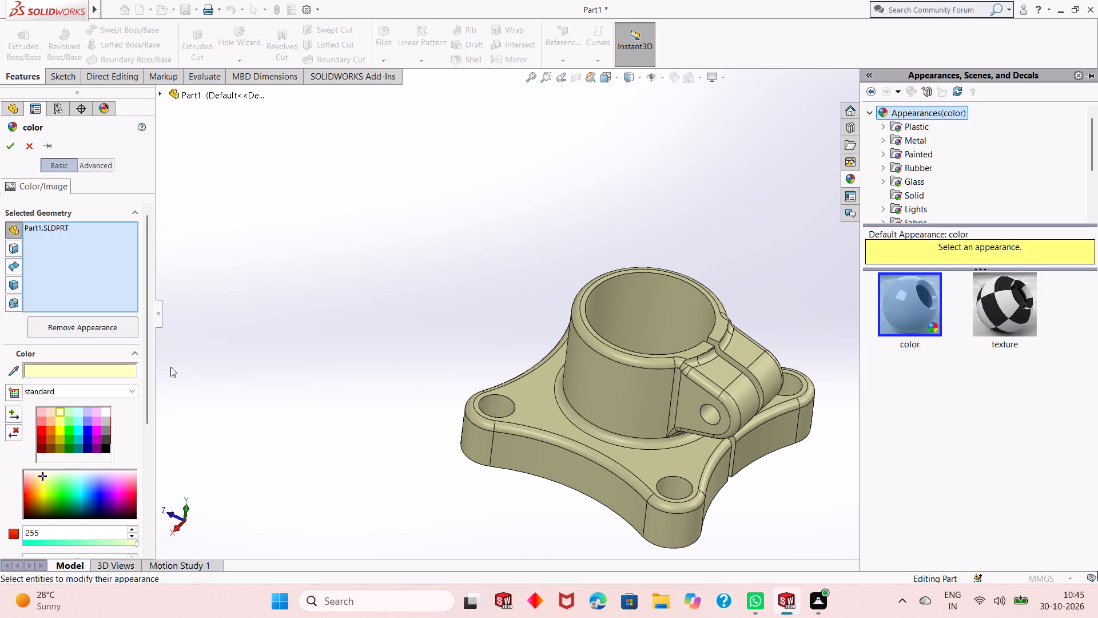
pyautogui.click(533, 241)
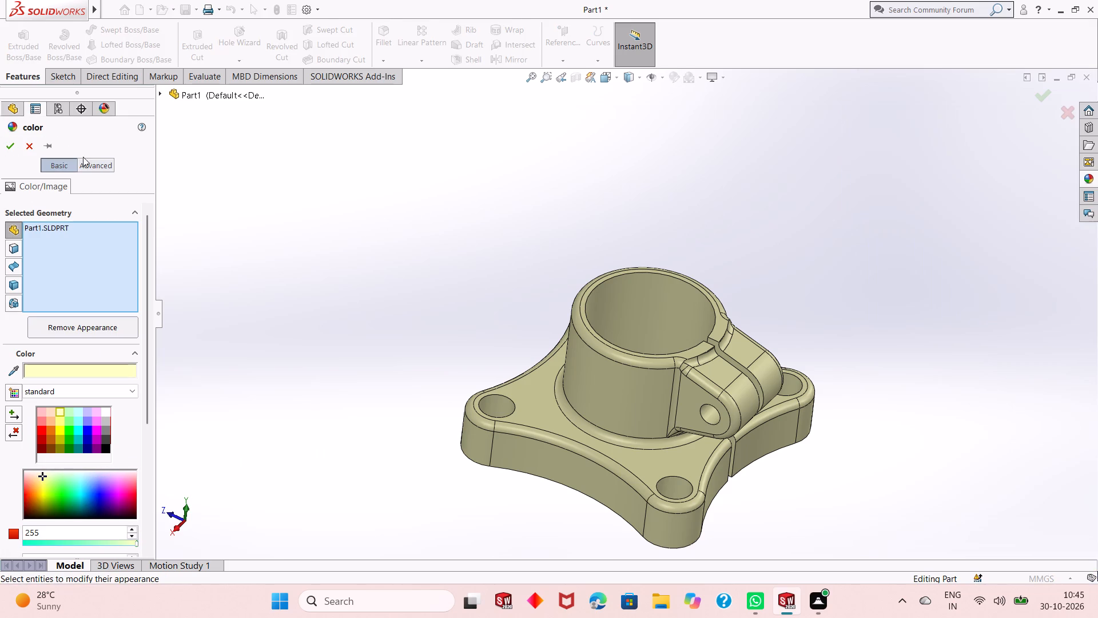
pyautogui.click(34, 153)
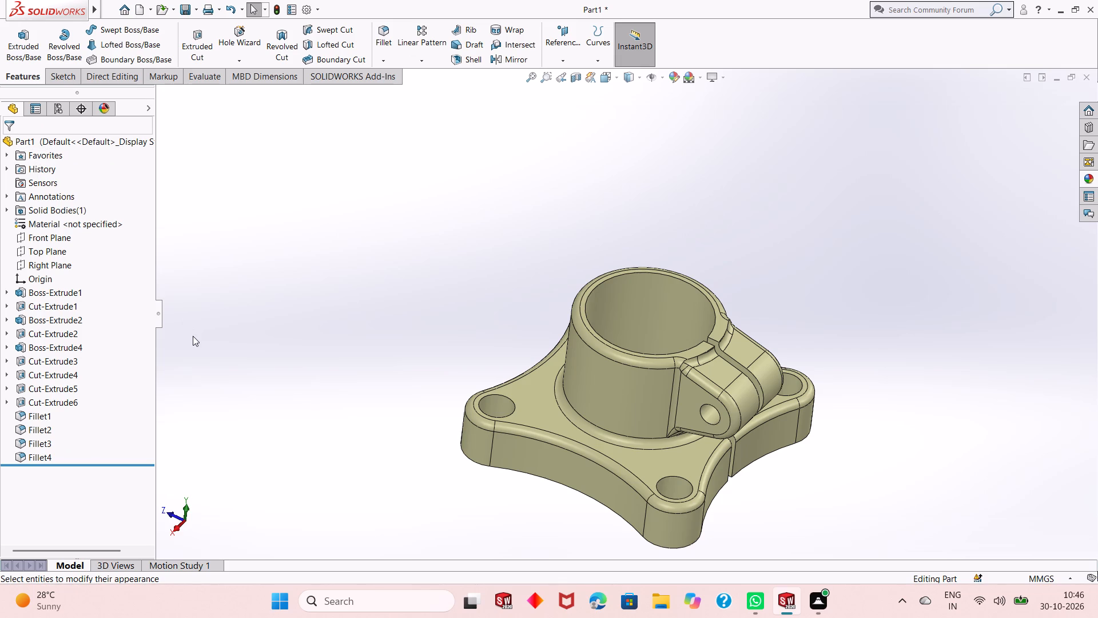
# Give the four lobe hole faces the light cyan standard colour with a red value of 128.
pyautogui.click(504, 406)
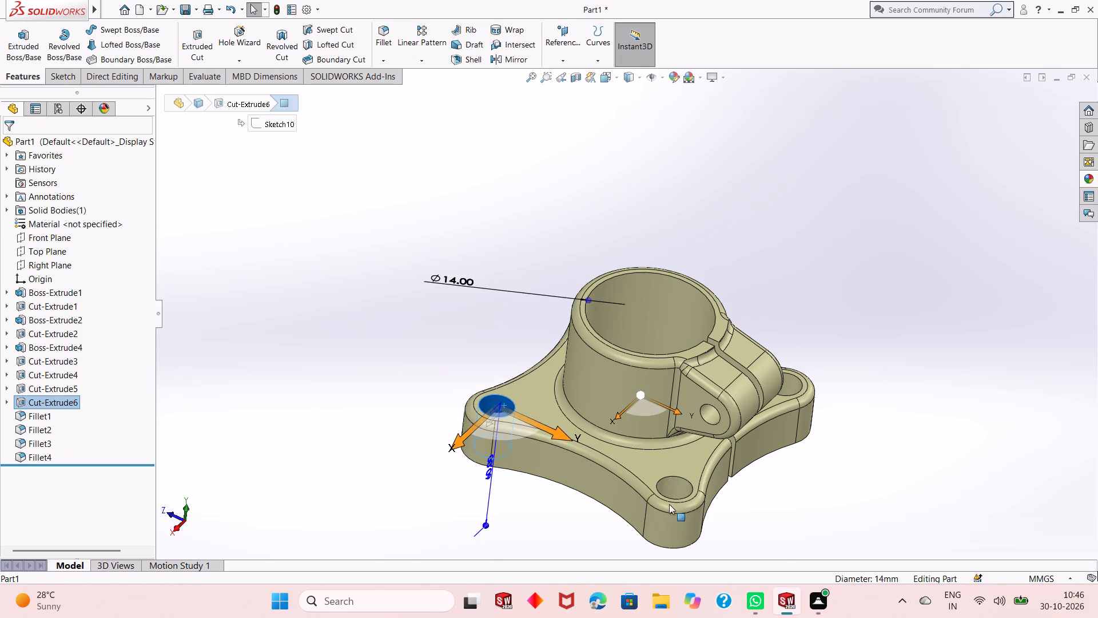
pyautogui.keyDown('ctrl'); pyautogui.click(675, 488); pyautogui.keyUp('ctrl')
pyautogui.keyDown('ctrl'); pyautogui.click(791, 377); pyautogui.keyUp('ctrl')
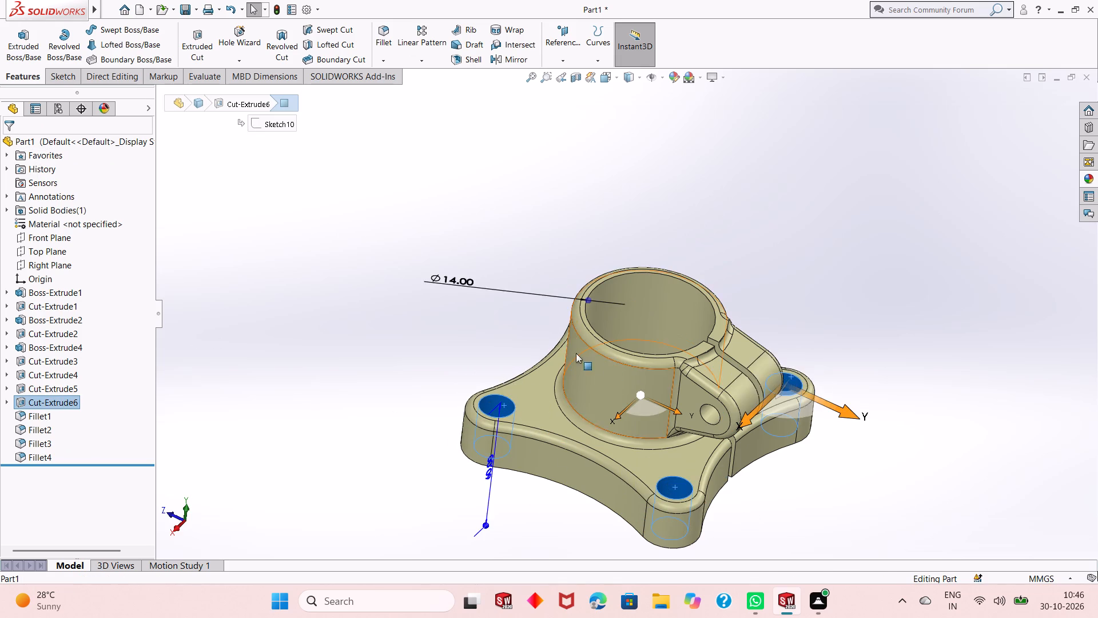
pyautogui.moveTo(563, 352); pyautogui.dragTo(608, 455, button='middle')
pyautogui.keyDown('ctrl'); pyautogui.click(540, 255); pyautogui.keyUp('ctrl')
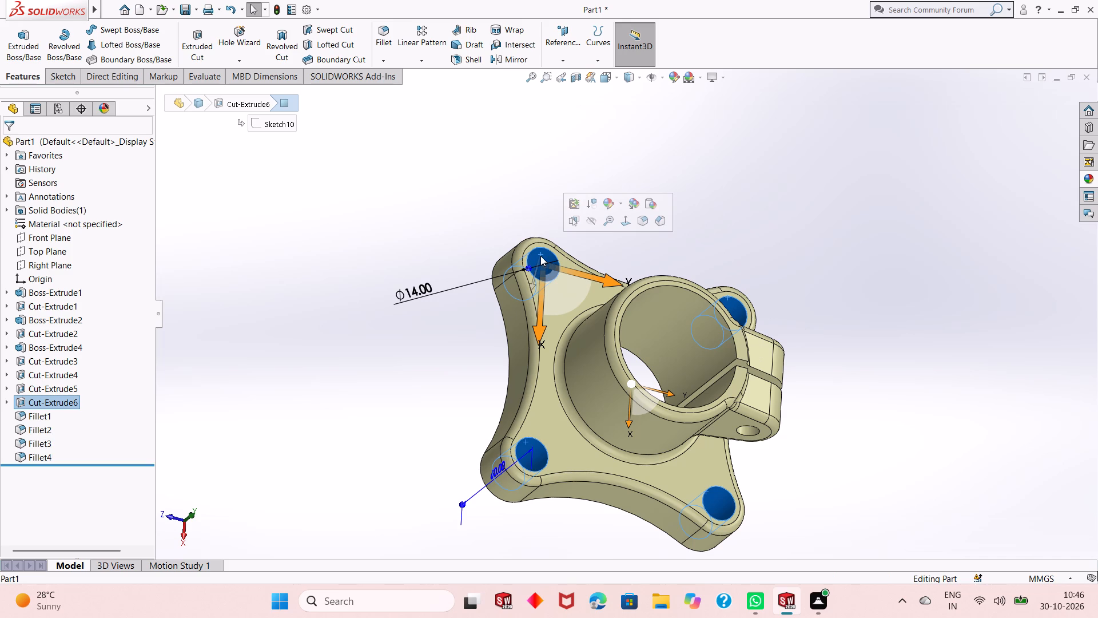
pyautogui.click(674, 77)
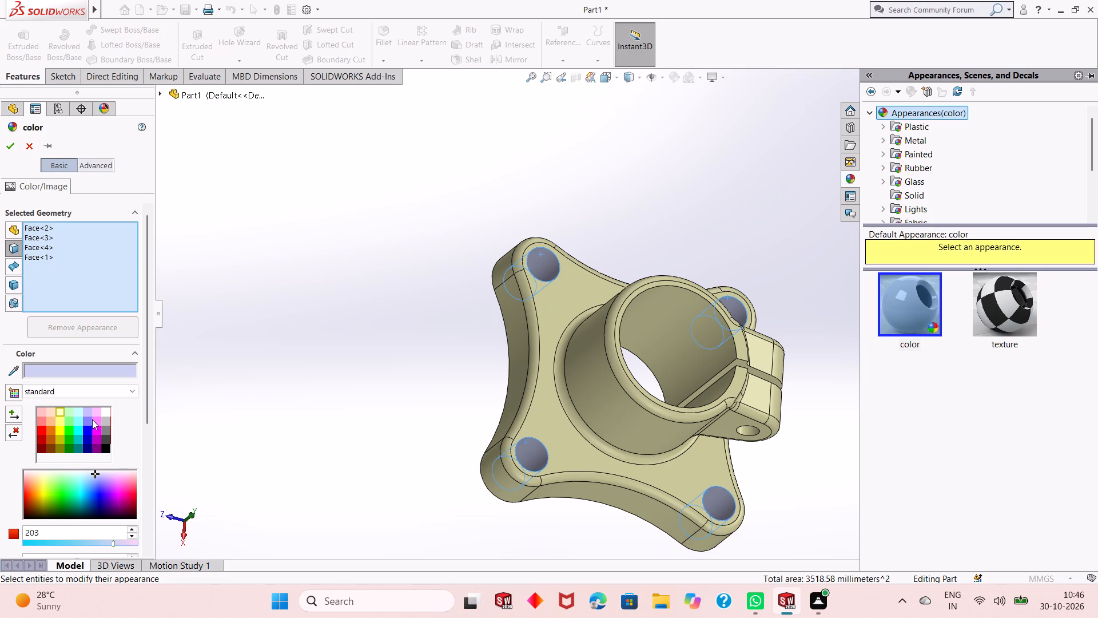
pyautogui.click(77, 418)
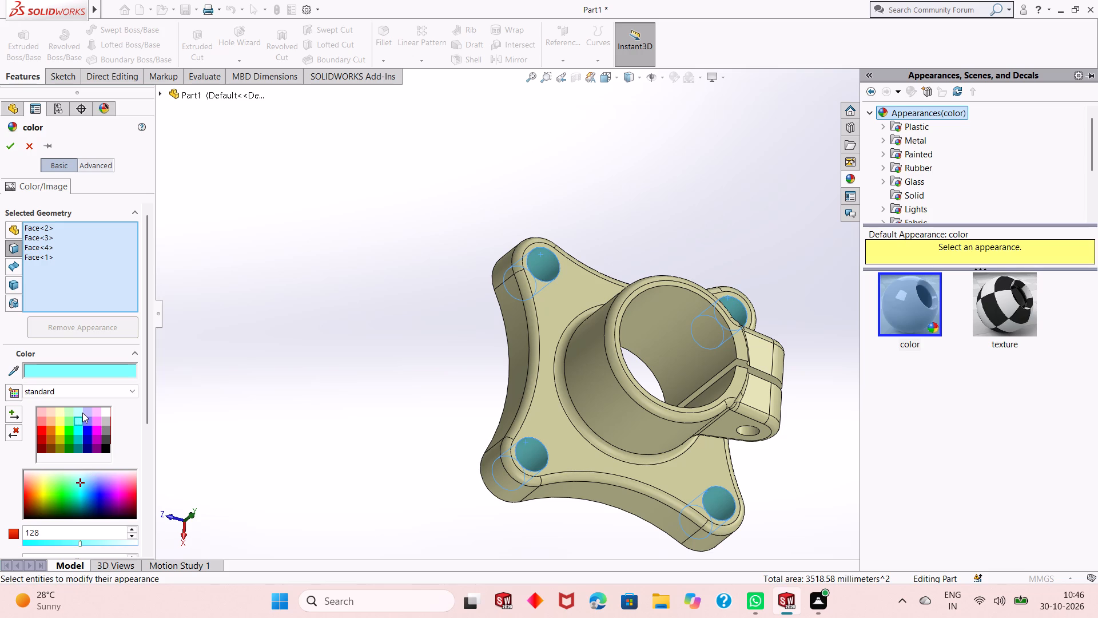
pyautogui.click(76, 414)
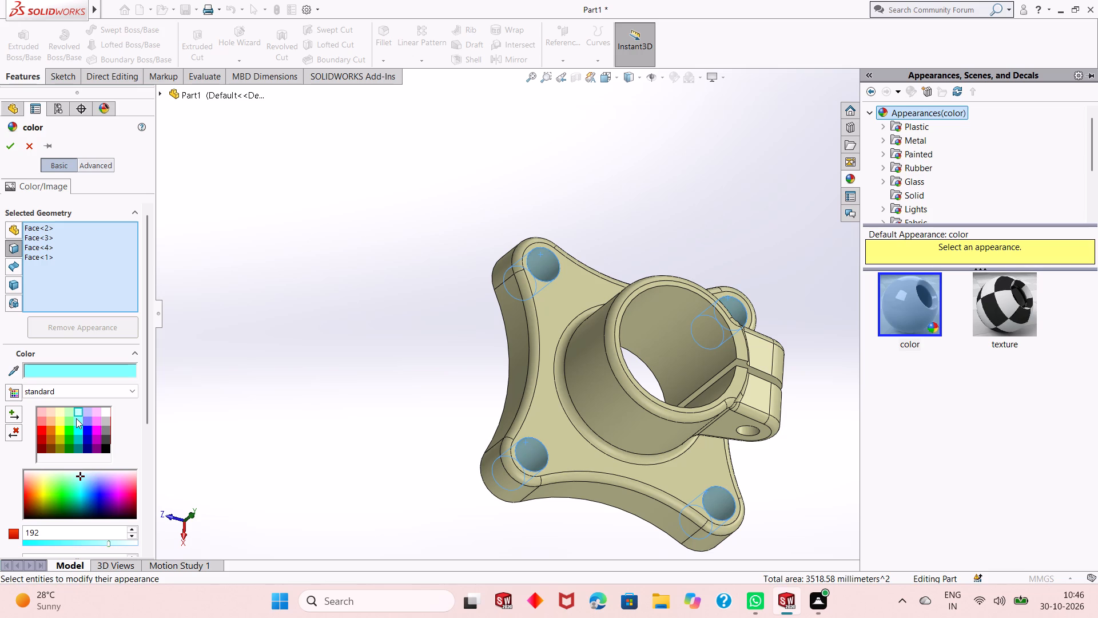
pyautogui.click(81, 425)
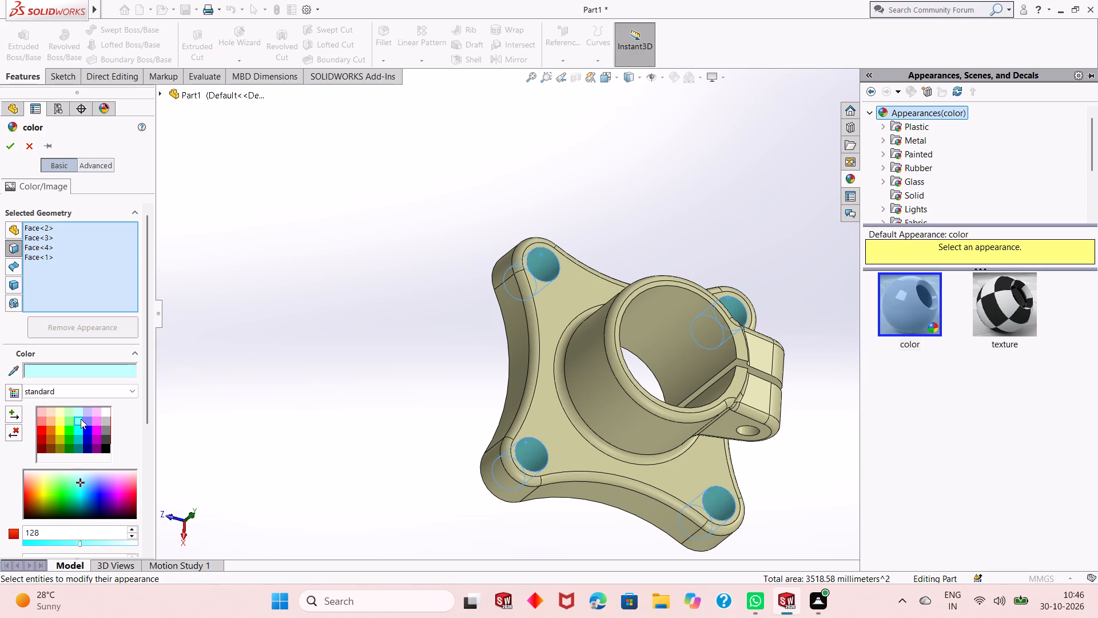
pyautogui.click(13, 151)
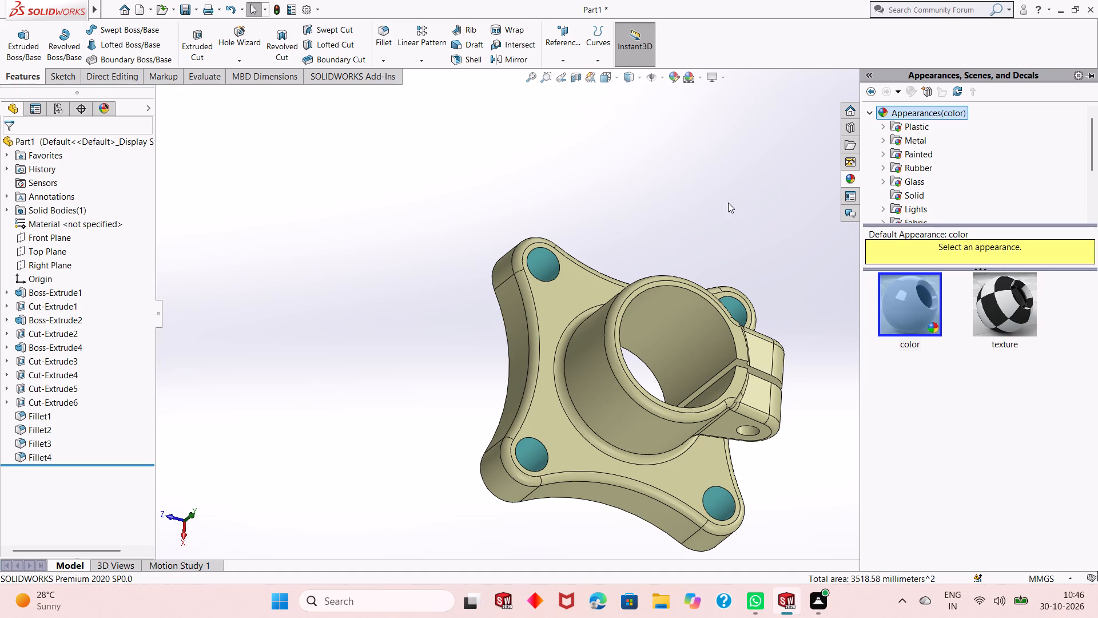
# Delete Fillet2, the fillet around the boss's outer rim and the side lug's edges.
pyautogui.moveTo(631, 459); pyautogui.dragTo(606, 382, button='middle')
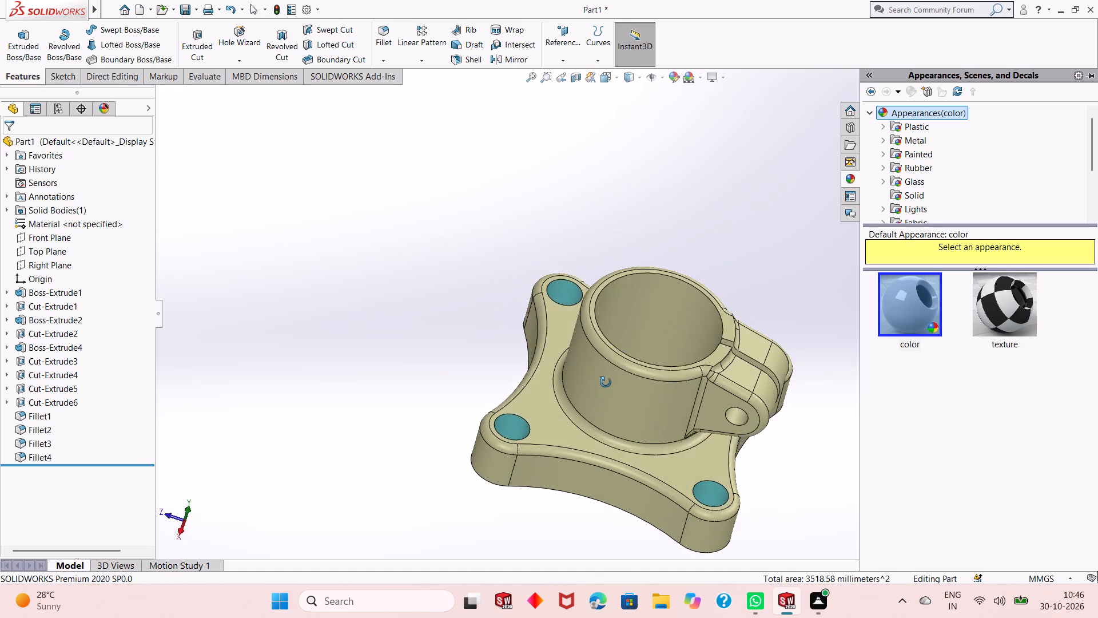
pyautogui.moveTo(606, 382); pyautogui.dragTo(592, 407, button='middle')
pyautogui.scroll(-1, 610, 342)
pyautogui.press('Escape')
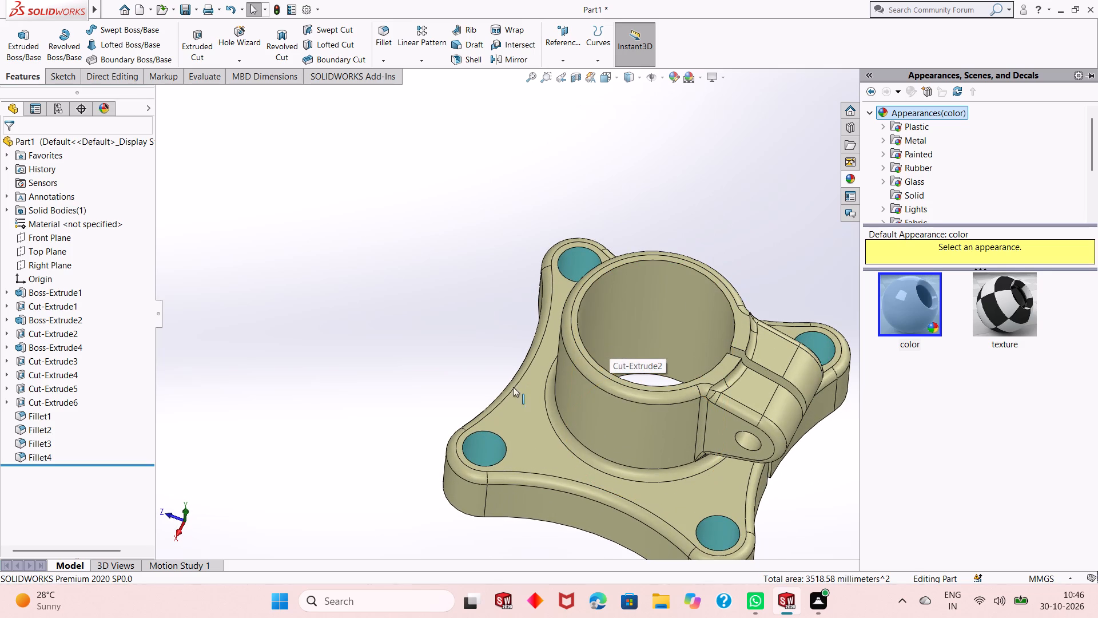
pyautogui.press('Escape')
pyautogui.press('Escape')
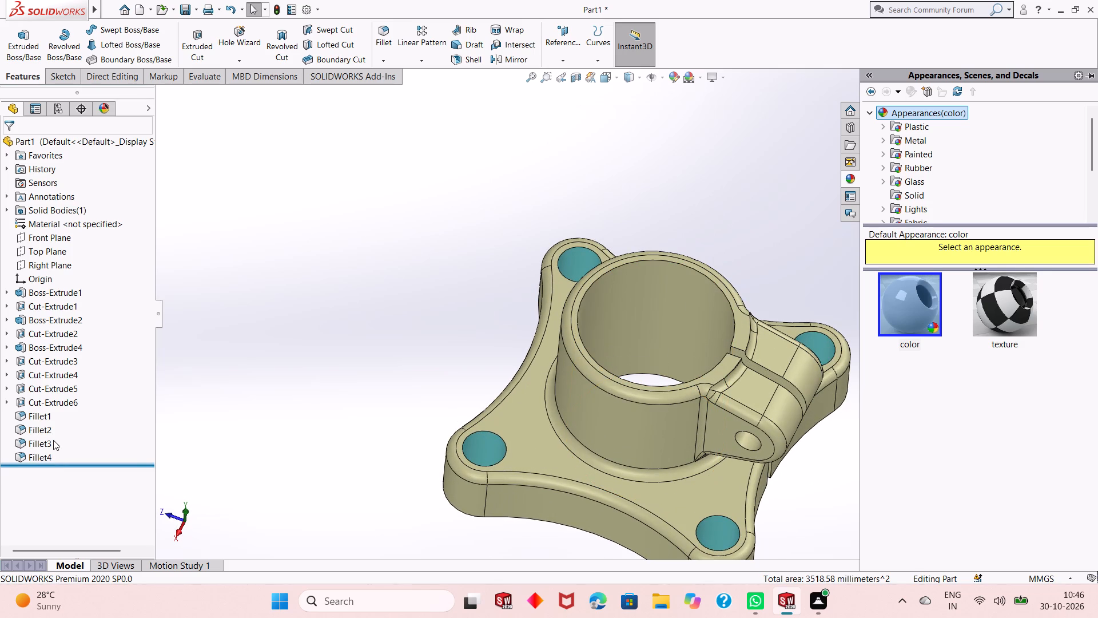
pyautogui.rightClick(43, 431)
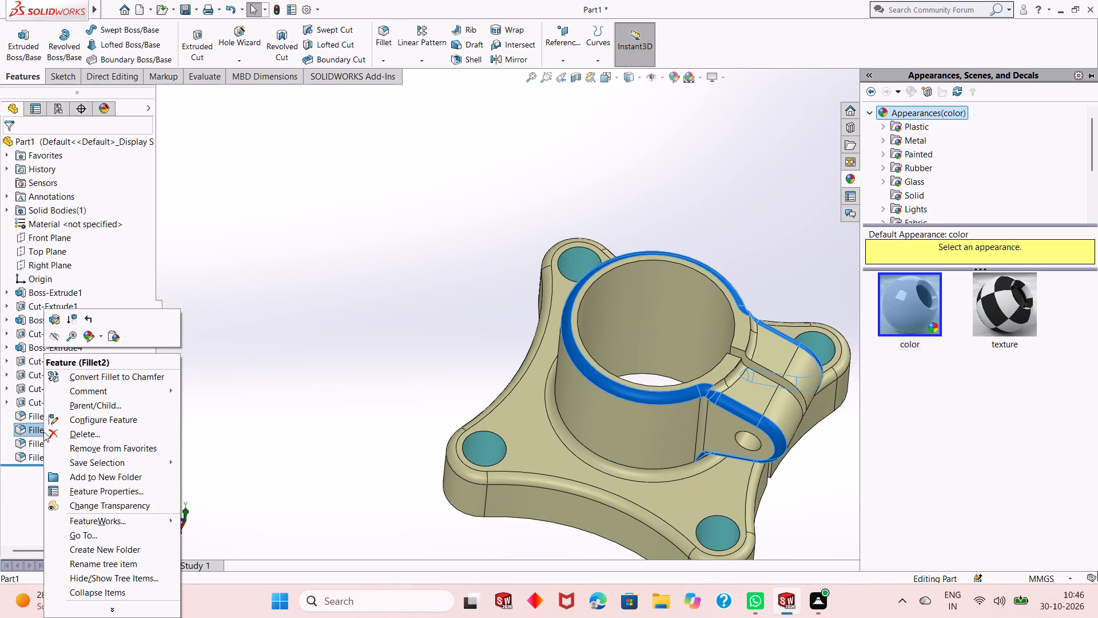
pyautogui.click(65, 434)
pyautogui.click(659, 224)
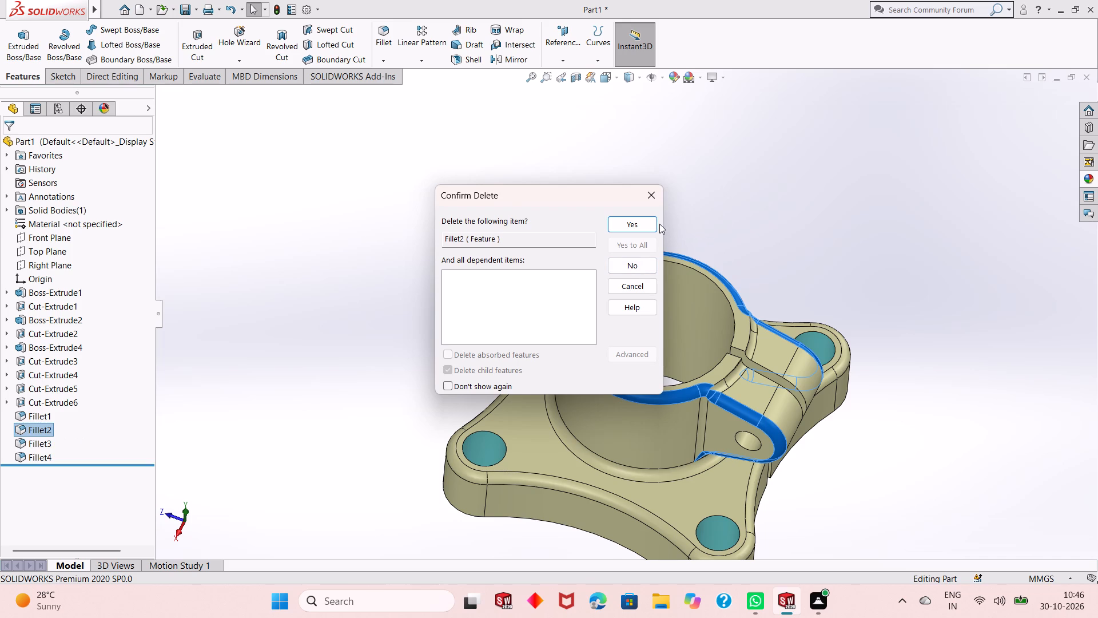
pyautogui.click(652, 224)
pyautogui.moveTo(651, 451); pyautogui.dragTo(649, 398, button='middle')
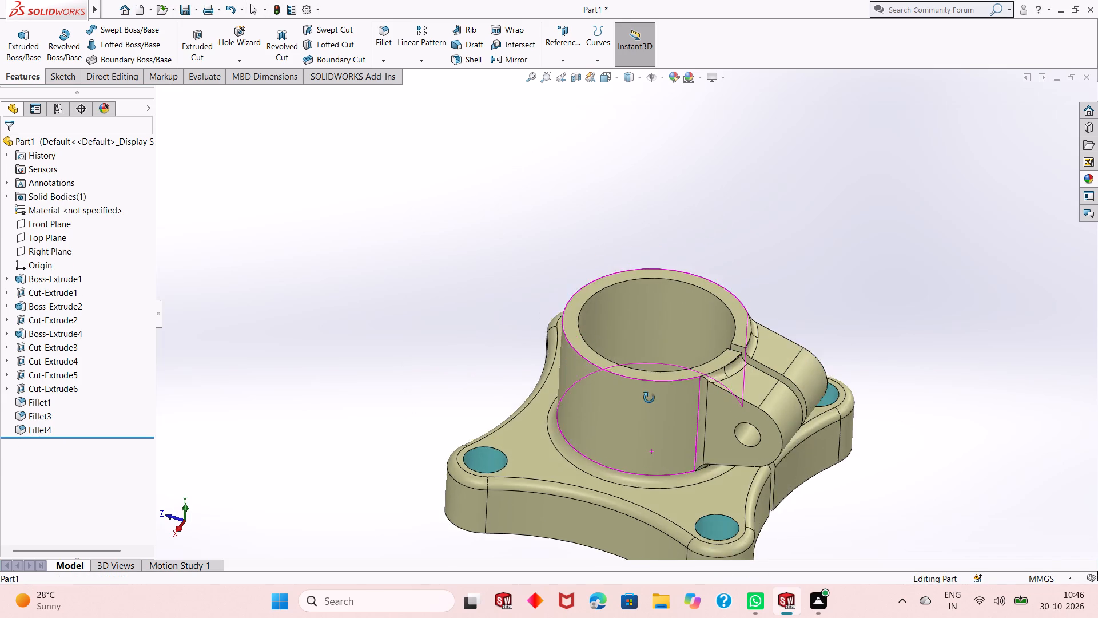
pyautogui.moveTo(649, 398); pyautogui.dragTo(649, 335, button='middle')
pyautogui.scroll(-3, 778, 393)
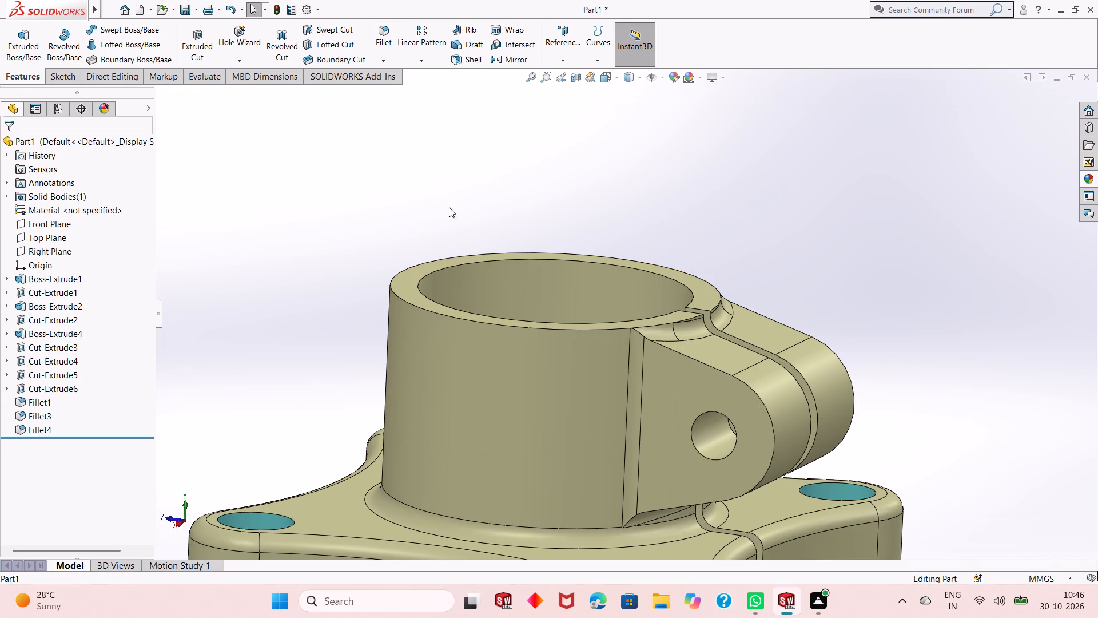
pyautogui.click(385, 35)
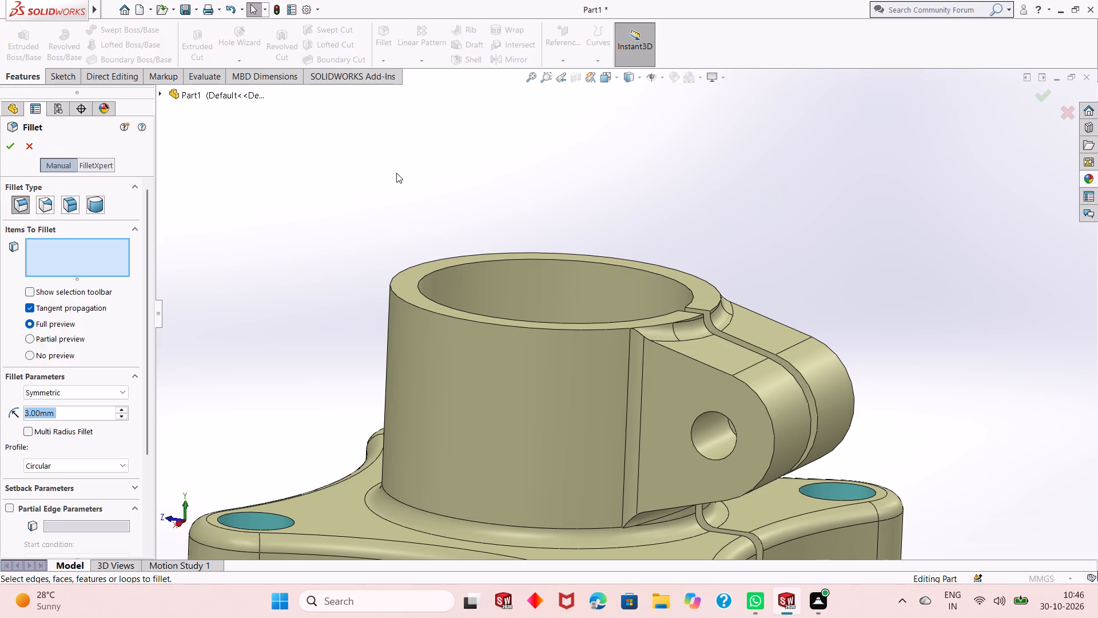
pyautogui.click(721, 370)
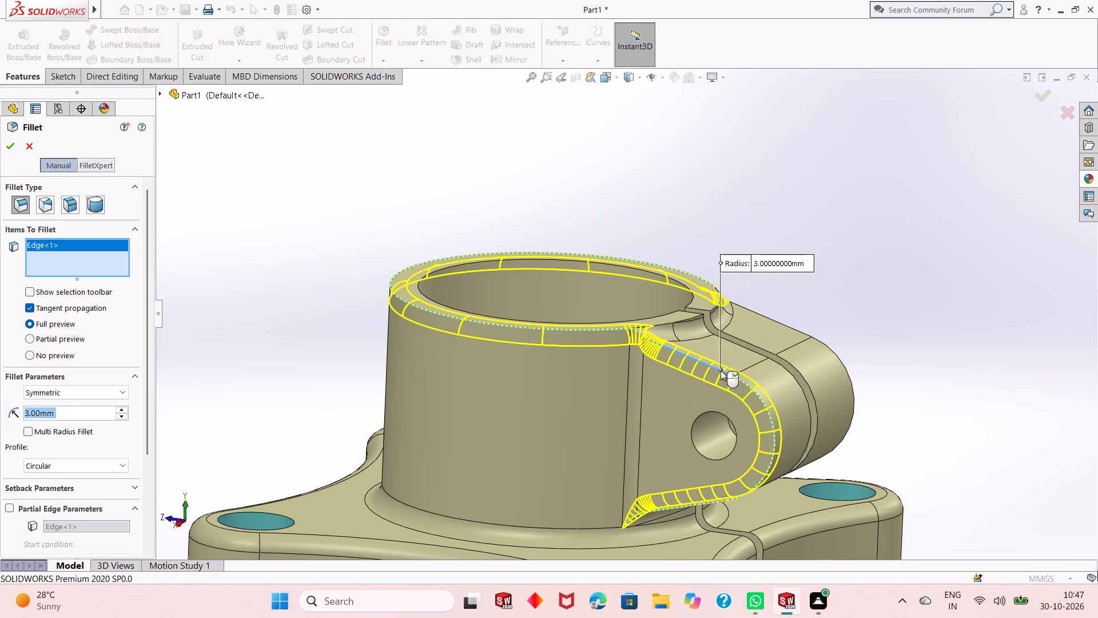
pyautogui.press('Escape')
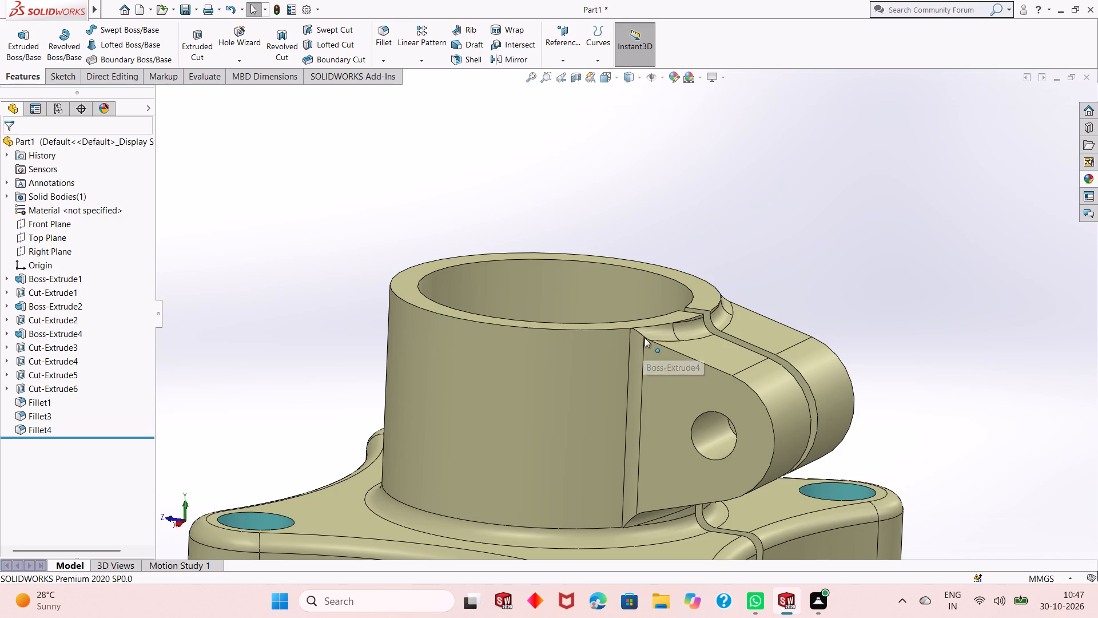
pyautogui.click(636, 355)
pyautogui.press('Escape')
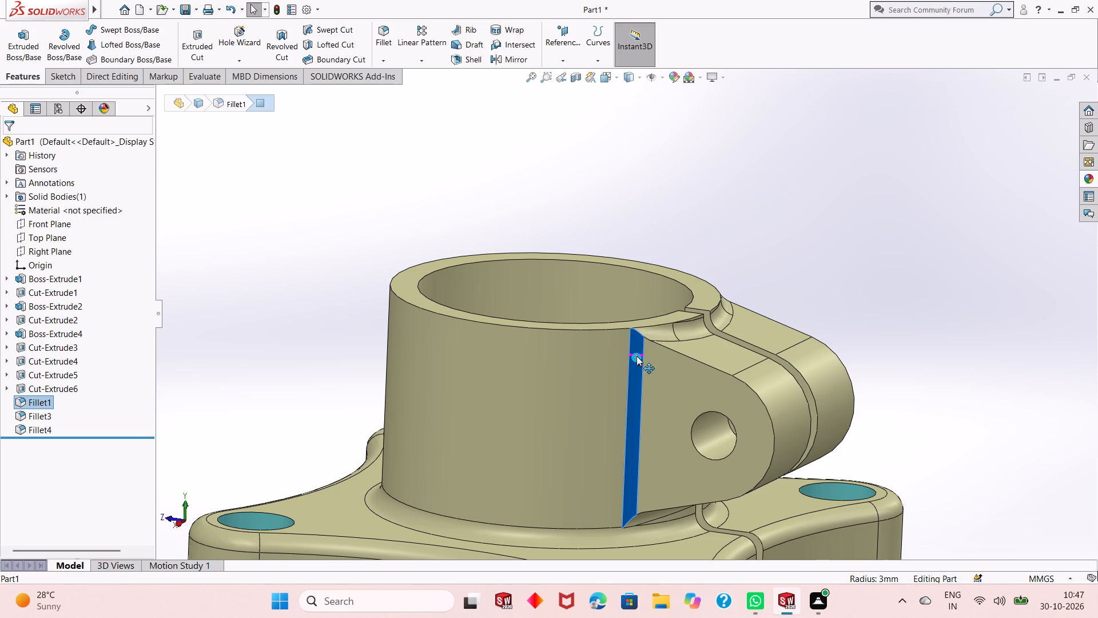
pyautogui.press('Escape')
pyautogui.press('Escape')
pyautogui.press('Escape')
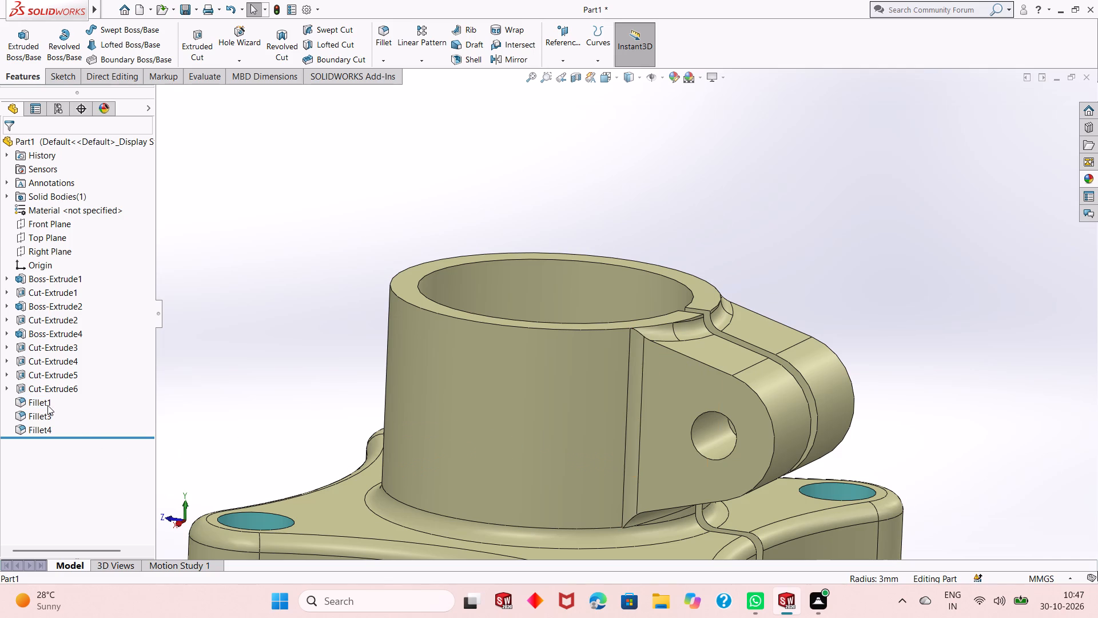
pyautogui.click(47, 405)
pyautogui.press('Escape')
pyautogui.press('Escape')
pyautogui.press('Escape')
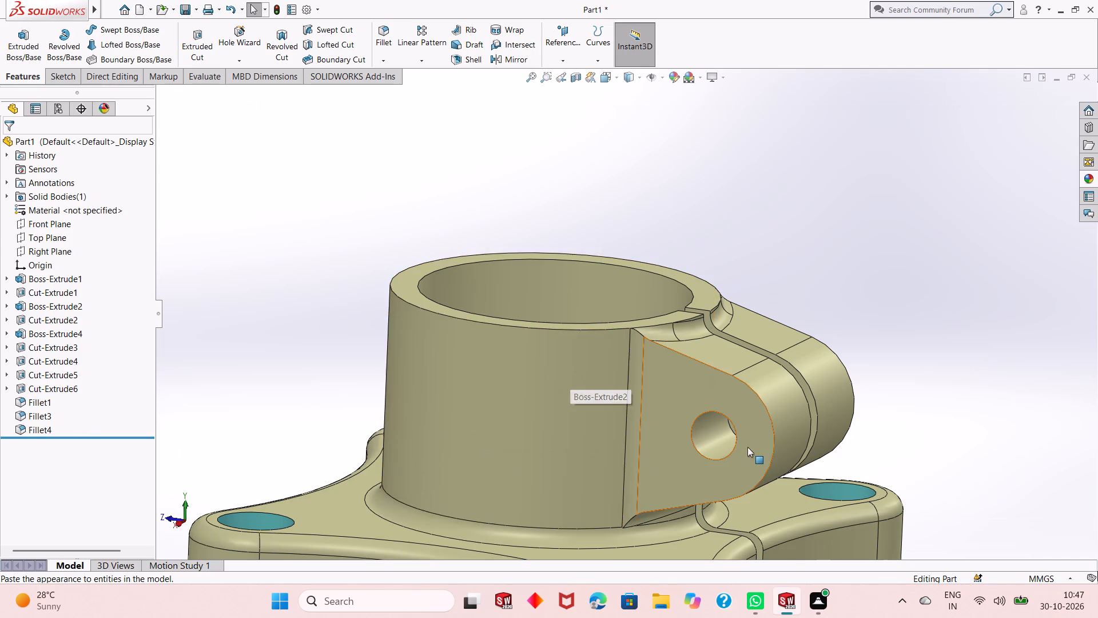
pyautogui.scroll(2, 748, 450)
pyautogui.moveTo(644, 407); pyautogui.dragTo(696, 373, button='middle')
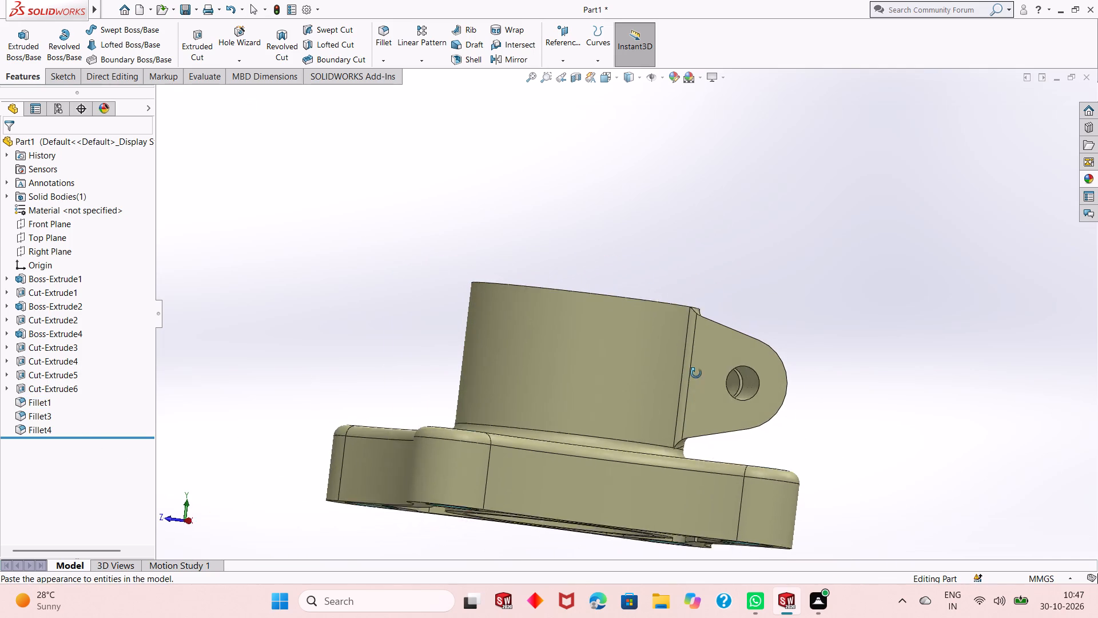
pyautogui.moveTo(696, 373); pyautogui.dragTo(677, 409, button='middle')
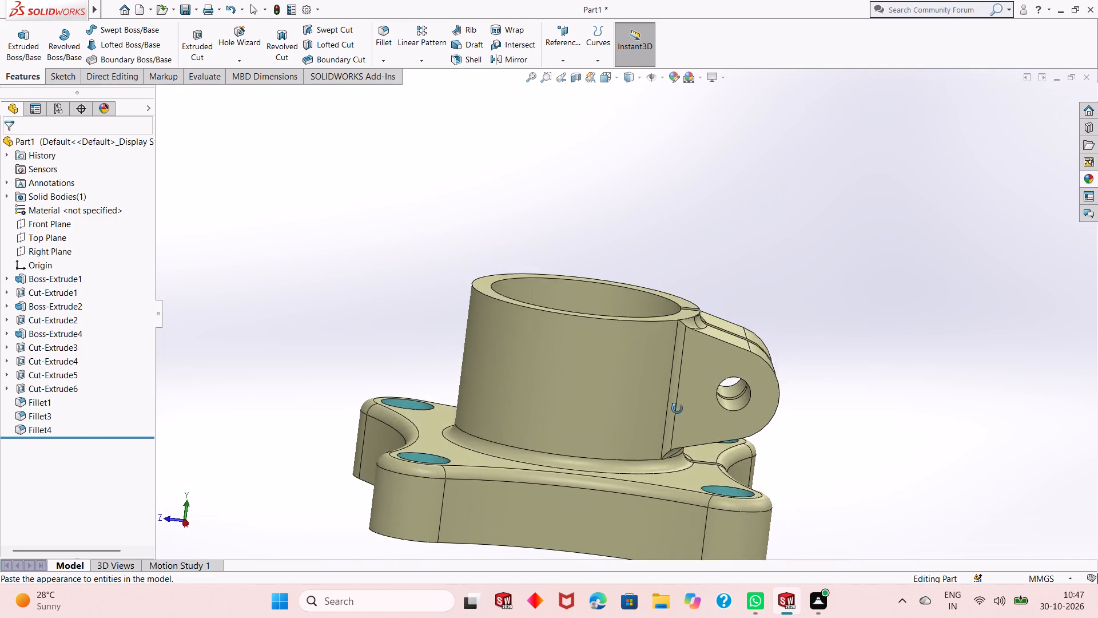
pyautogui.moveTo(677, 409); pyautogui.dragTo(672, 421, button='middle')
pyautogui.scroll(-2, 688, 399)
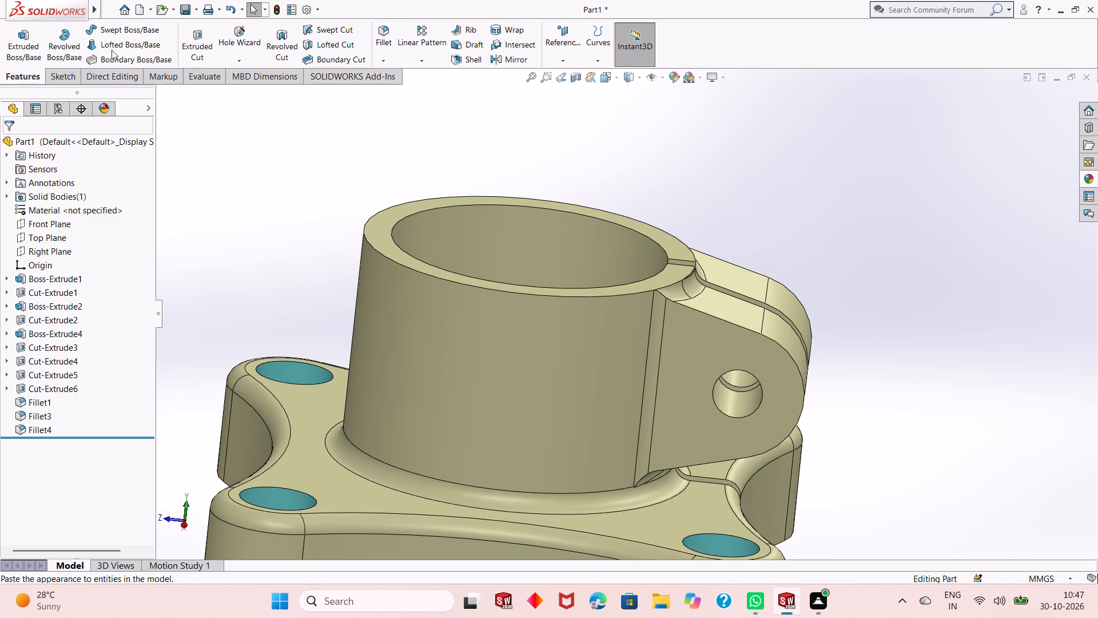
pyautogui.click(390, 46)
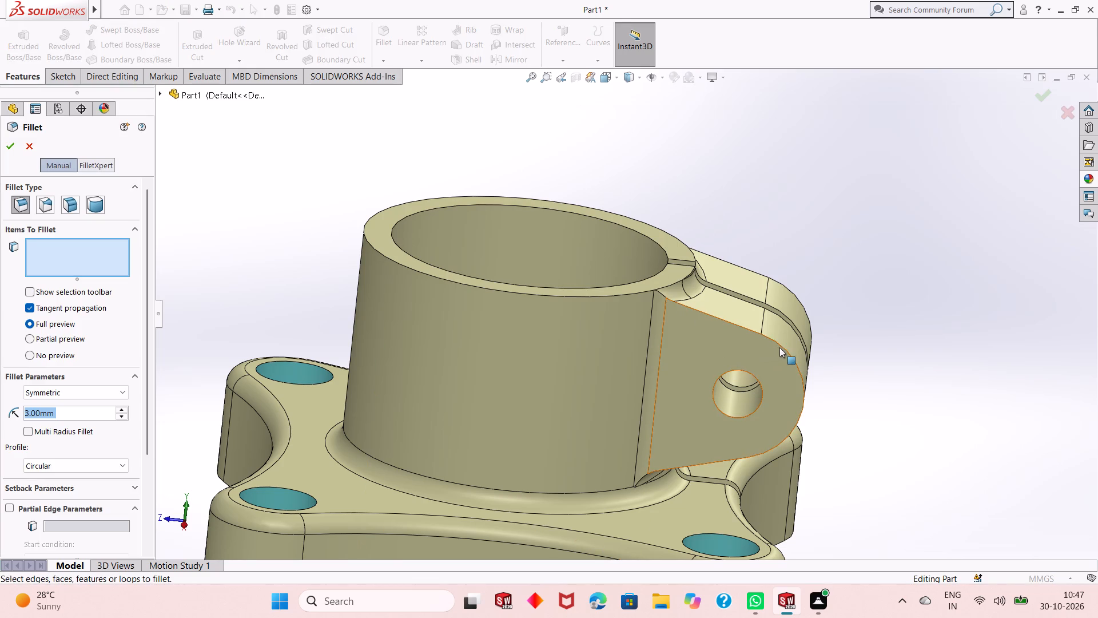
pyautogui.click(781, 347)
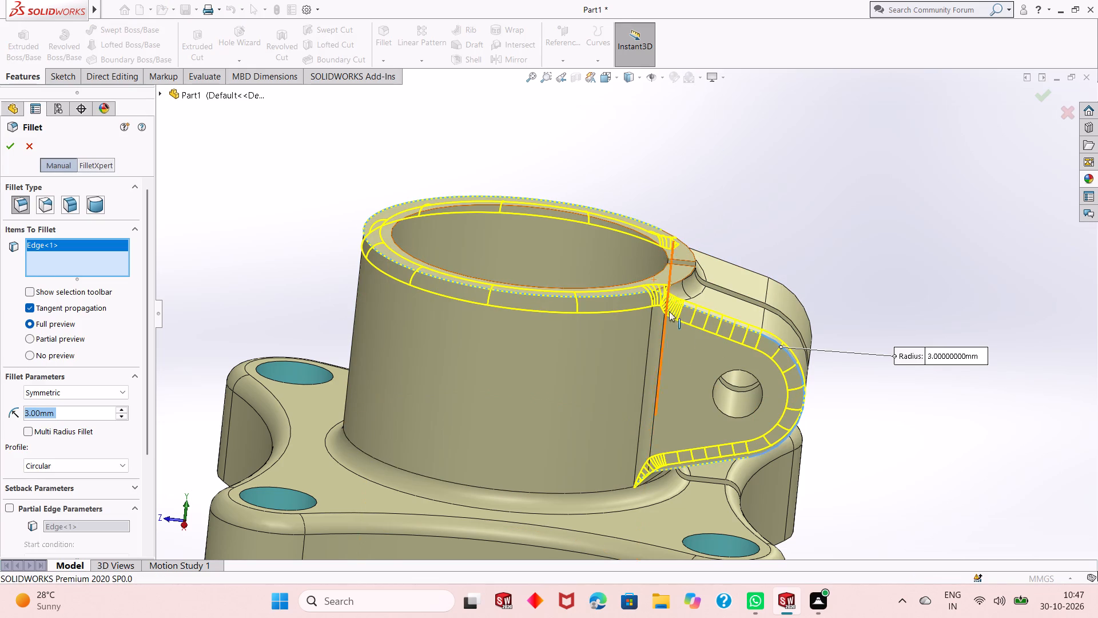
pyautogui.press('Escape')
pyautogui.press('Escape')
# Apply the bright green standard colour, with a red value of 0, to the boss's inner bore face.
pyautogui.scroll(1, 601, 412)
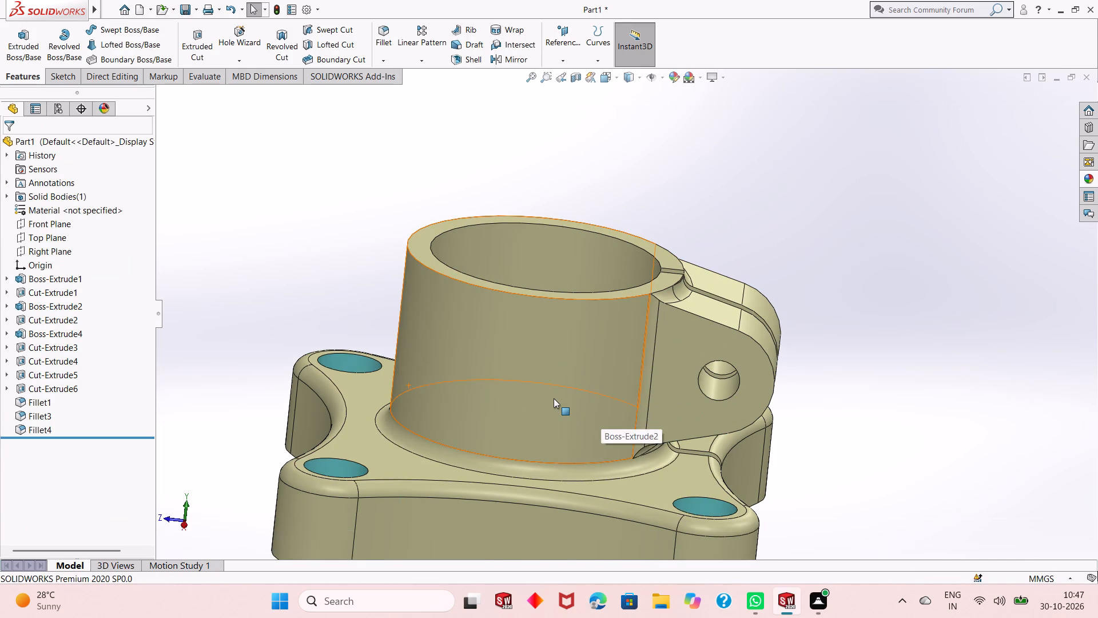
pyautogui.scroll(1, 554, 398)
pyautogui.moveTo(576, 363); pyautogui.dragTo(559, 393, button='middle')
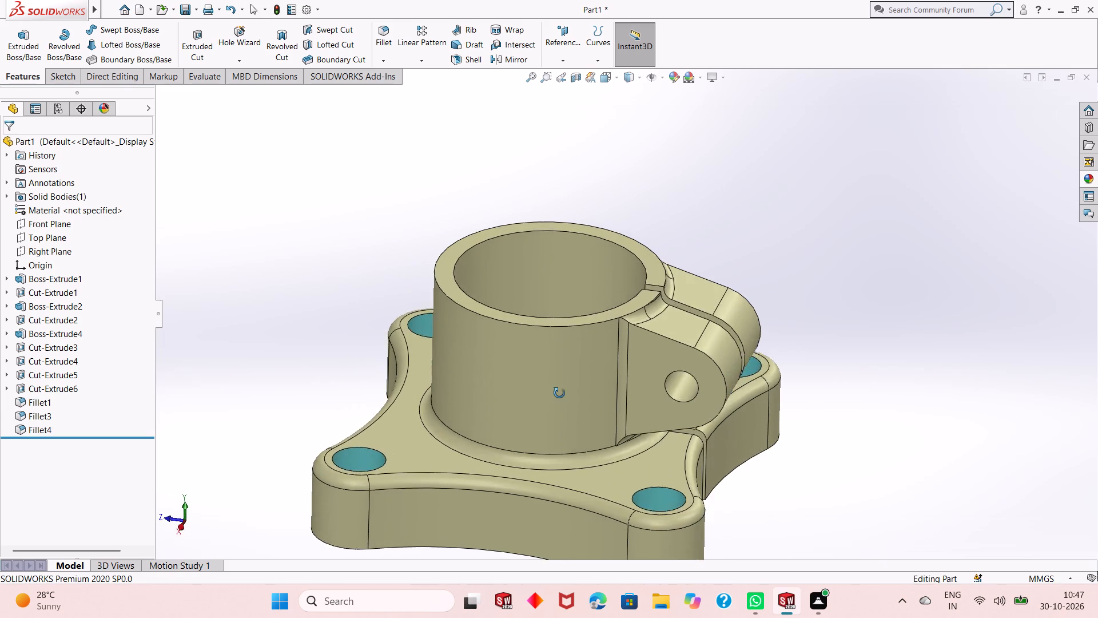
pyautogui.moveTo(559, 393); pyautogui.dragTo(557, 430, button='middle')
pyautogui.scroll(1, 556, 427)
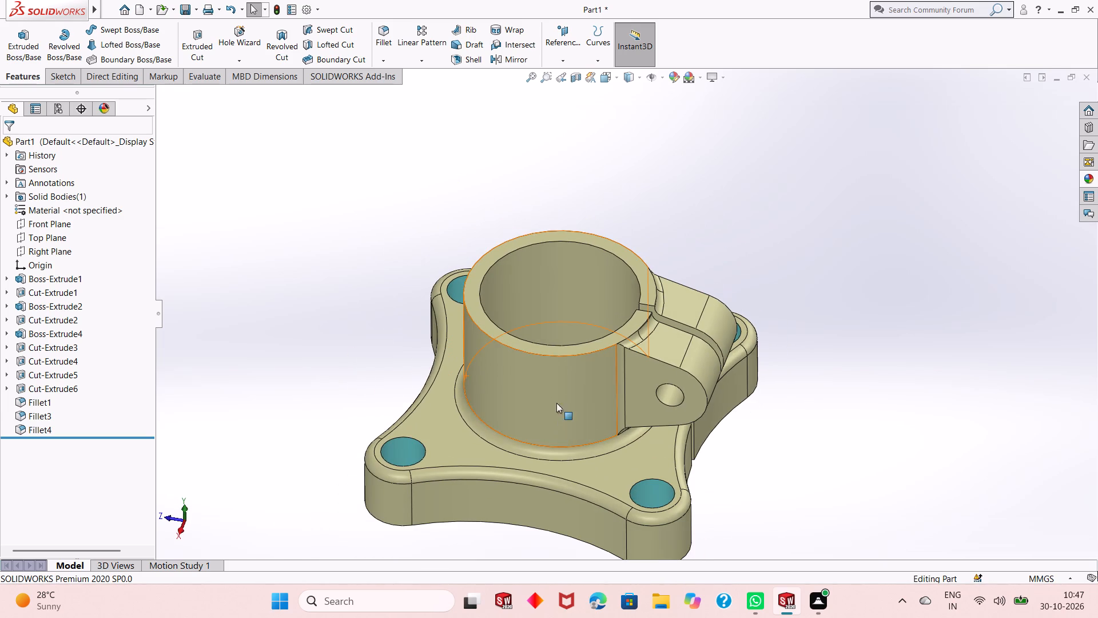
pyautogui.click(547, 276)
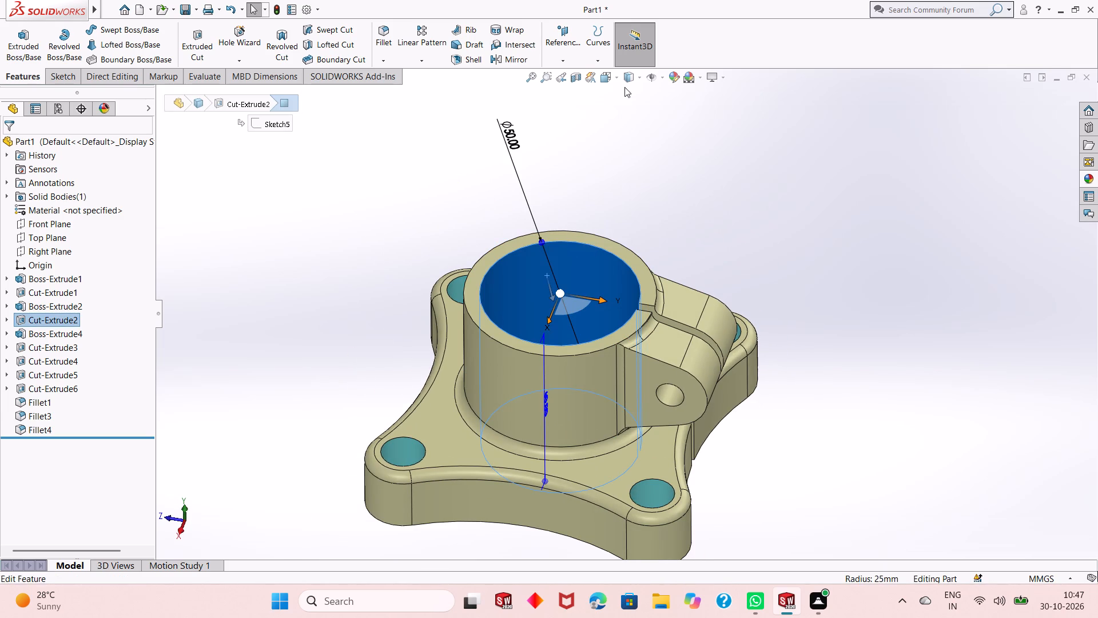
pyautogui.click(673, 73)
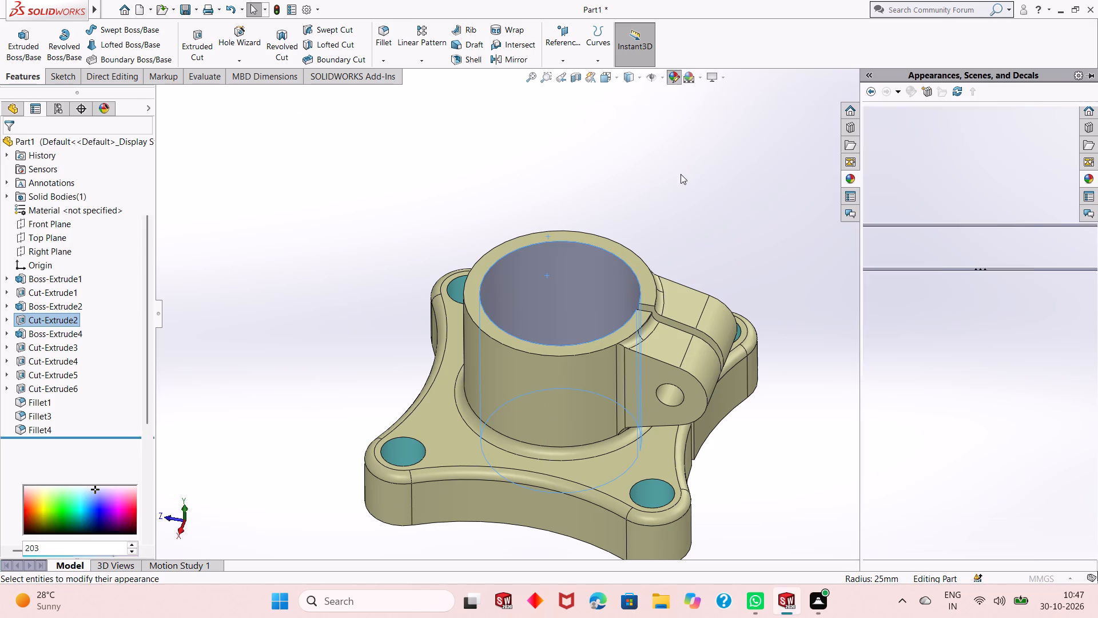
pyautogui.click(68, 432)
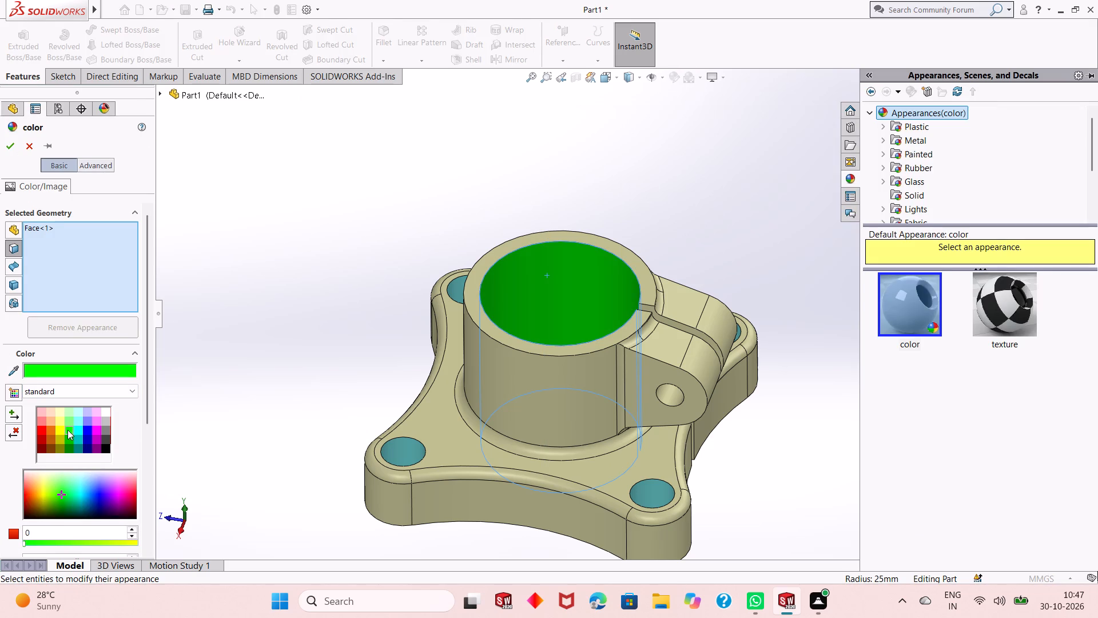
pyautogui.click(70, 423)
pyautogui.click(71, 440)
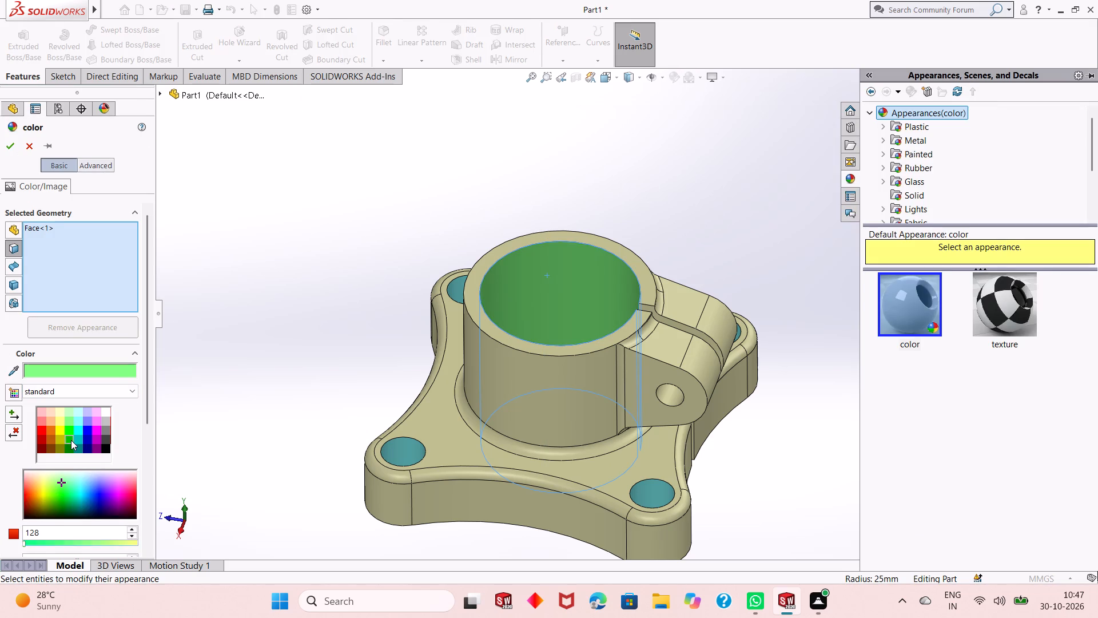
pyautogui.click(69, 430)
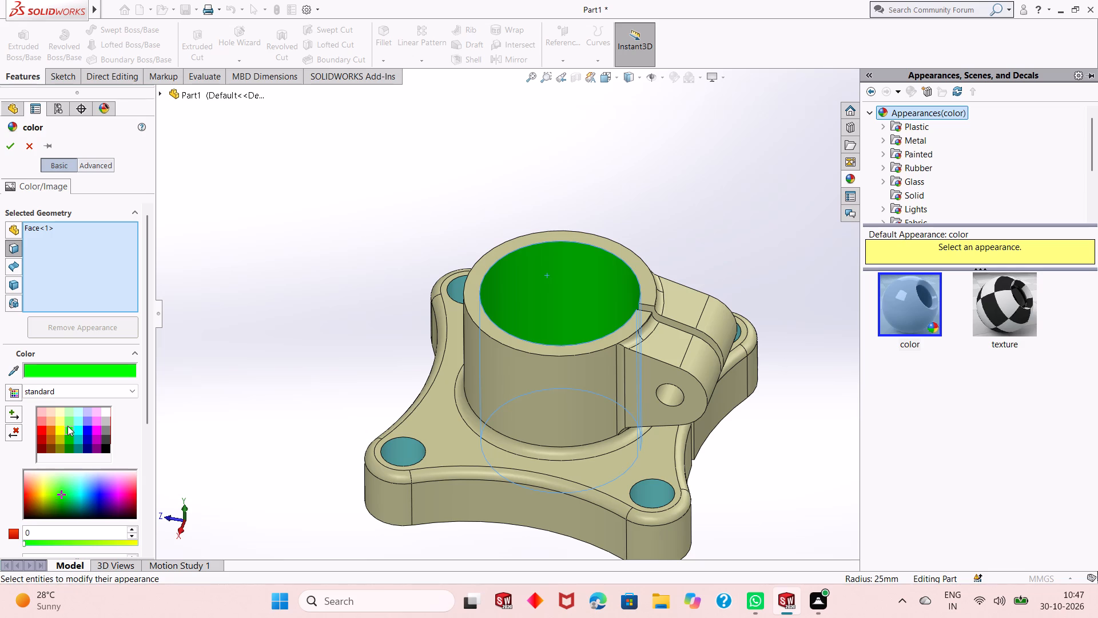
pyautogui.click(67, 422)
pyautogui.click(67, 433)
pyautogui.click(2, 141)
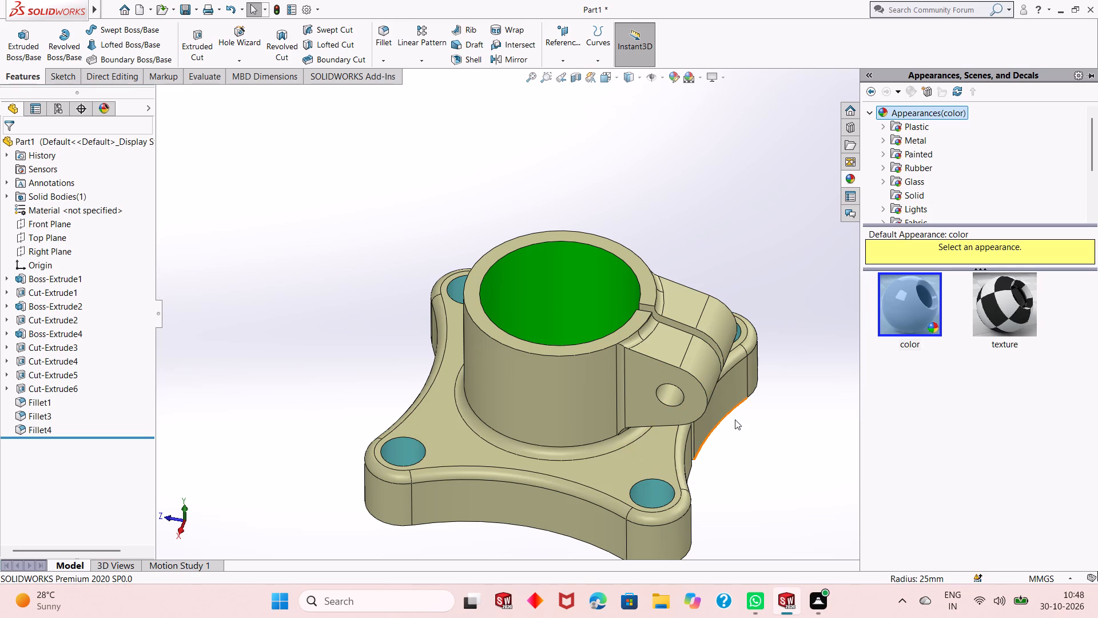
# Apply the red Painted appearance at feature level to the fillets around the boss base, lug joint and plate's upper edge.
pyautogui.moveTo(683, 447); pyautogui.dragTo(670, 345, button='middle')
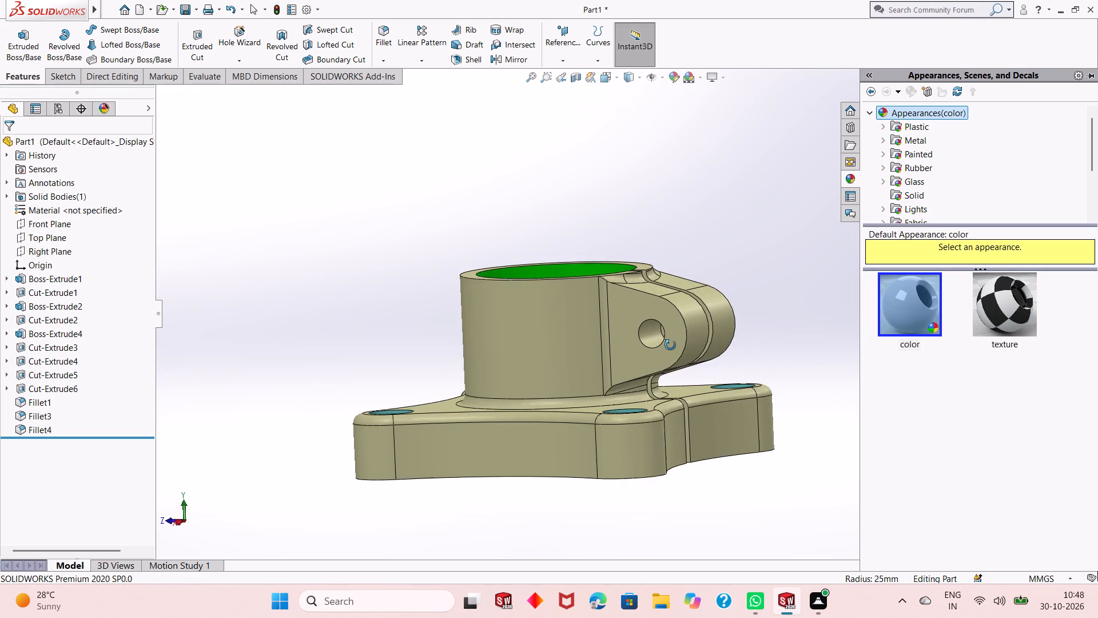
pyautogui.moveTo(670, 345); pyautogui.dragTo(665, 427, button='middle')
pyautogui.click(847, 372)
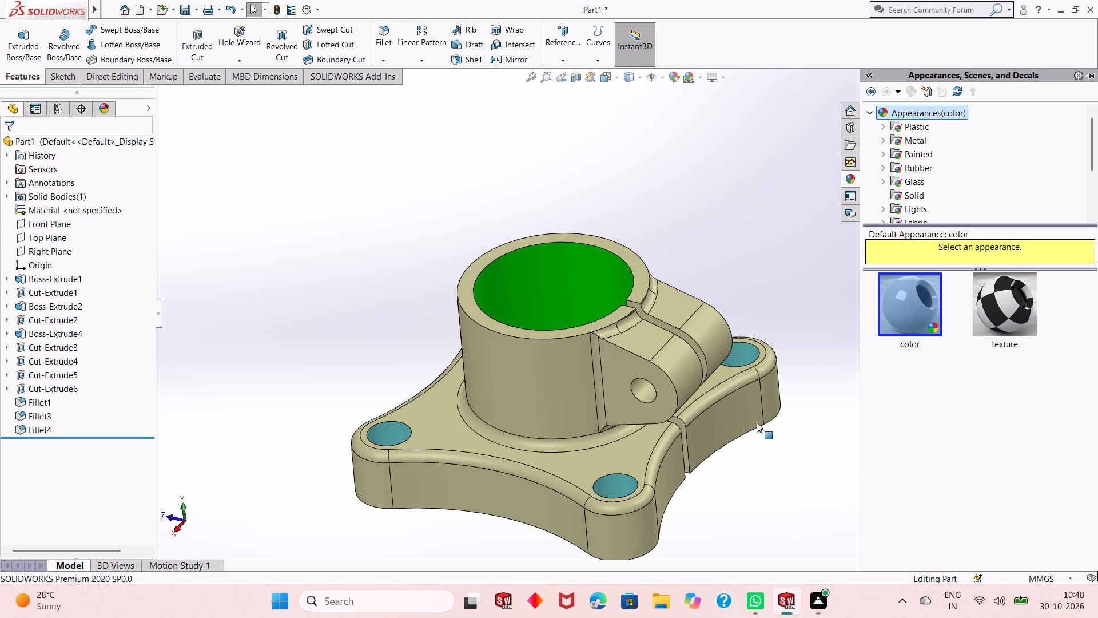
pyautogui.click(757, 458)
pyautogui.scroll(2, 648, 470)
pyautogui.scroll(-1, 555, 408)
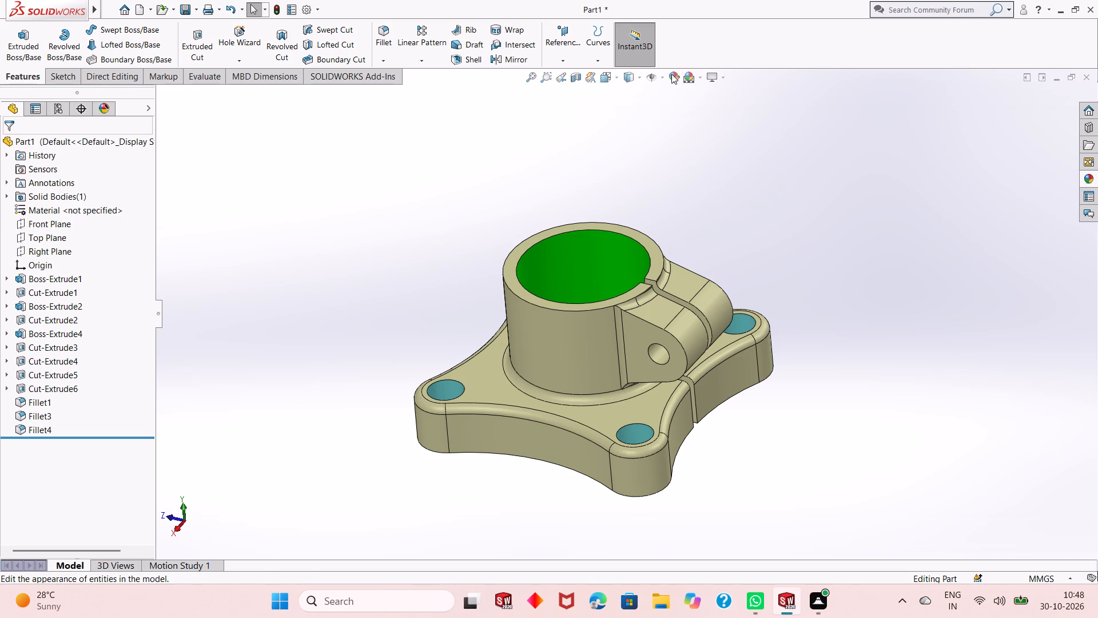
pyautogui.click(1081, 177)
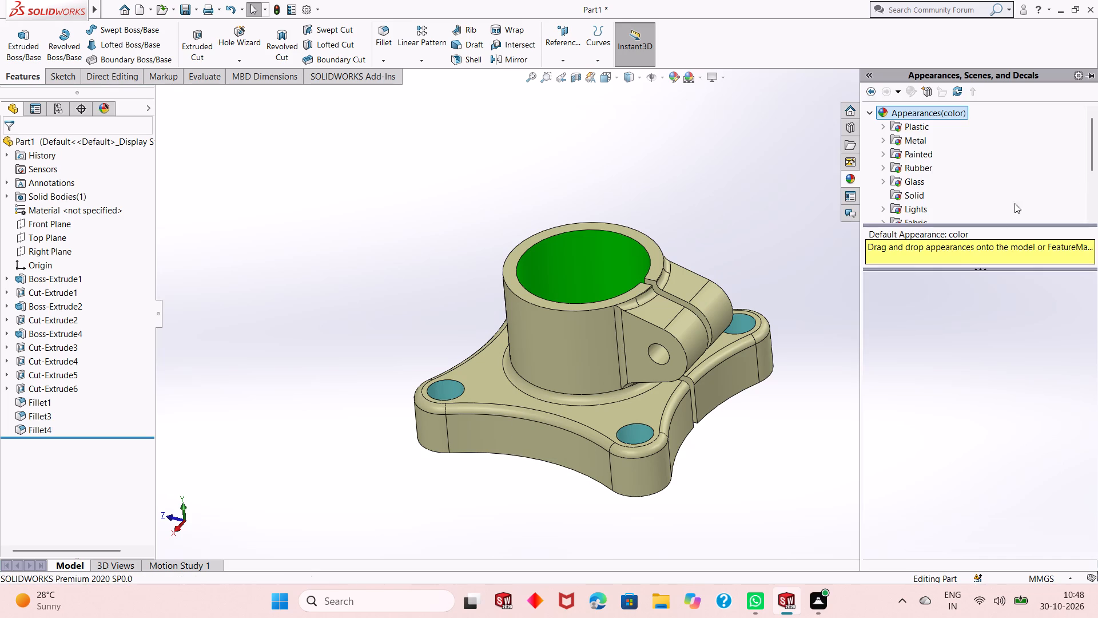
pyautogui.click(909, 141)
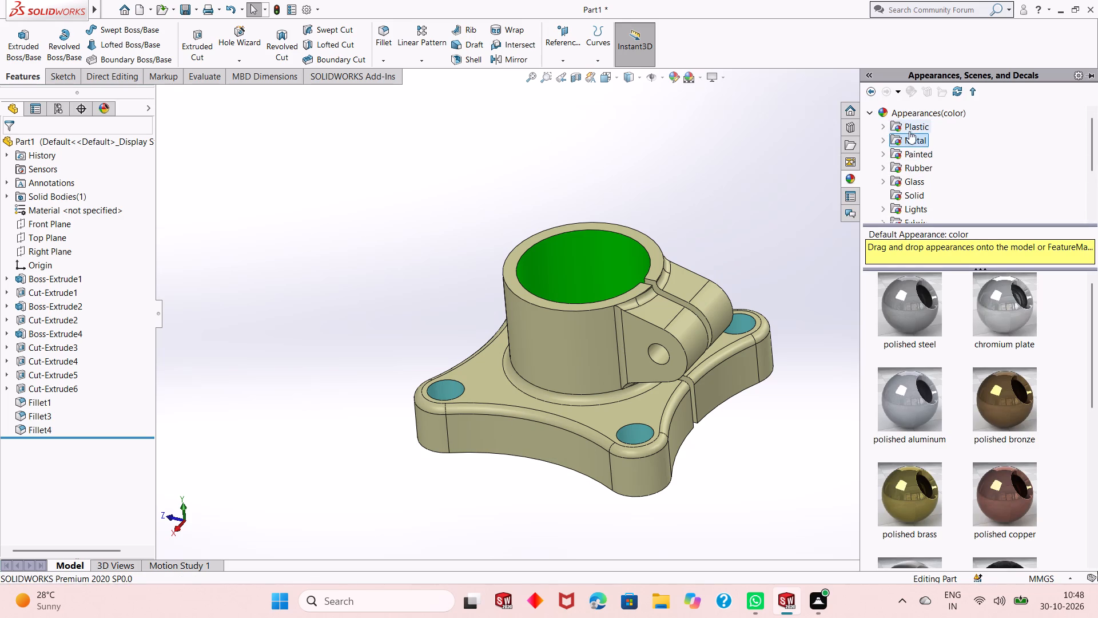
pyautogui.click(909, 124)
pyautogui.click(917, 164)
pyautogui.click(917, 152)
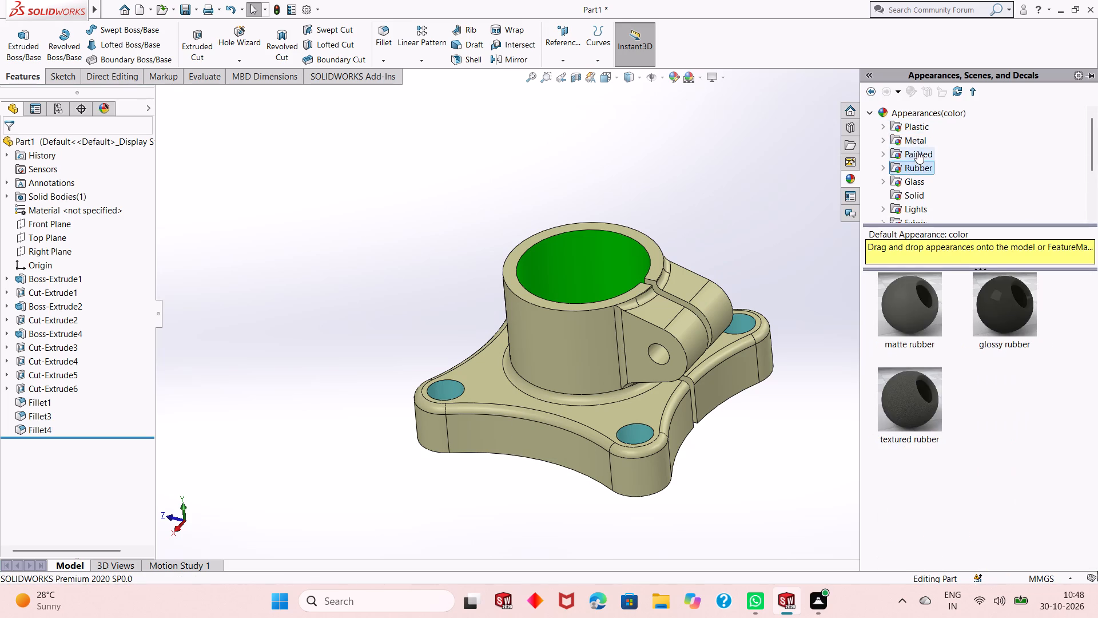
pyautogui.moveTo(914, 300); pyautogui.dragTo(621, 378)
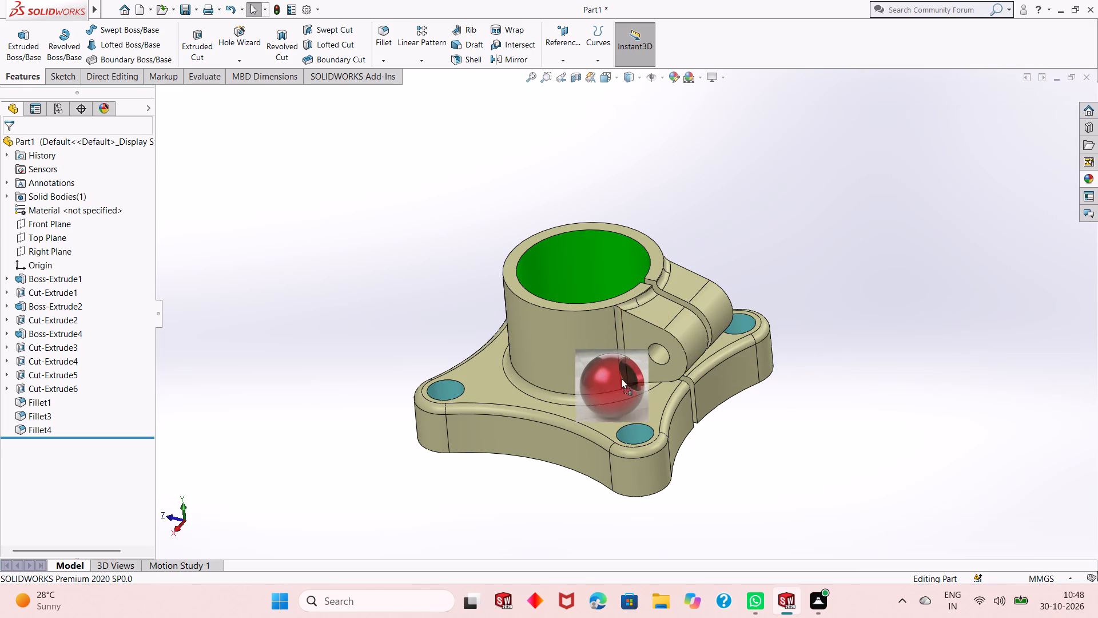
pyautogui.moveTo(621, 378); pyautogui.dragTo(611, 399)
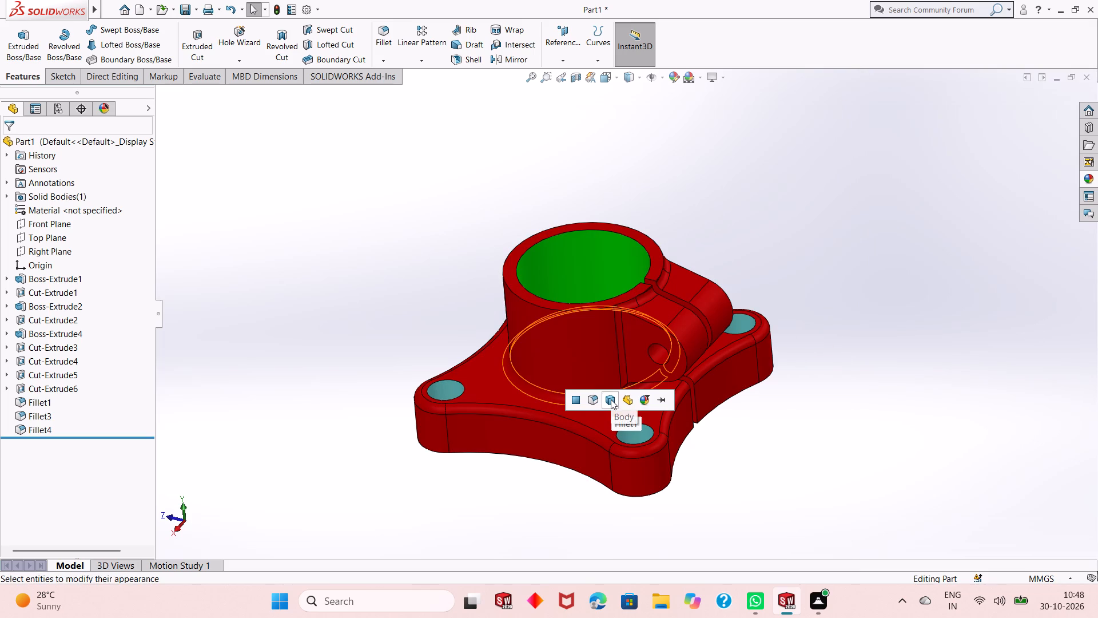
pyautogui.click(591, 400)
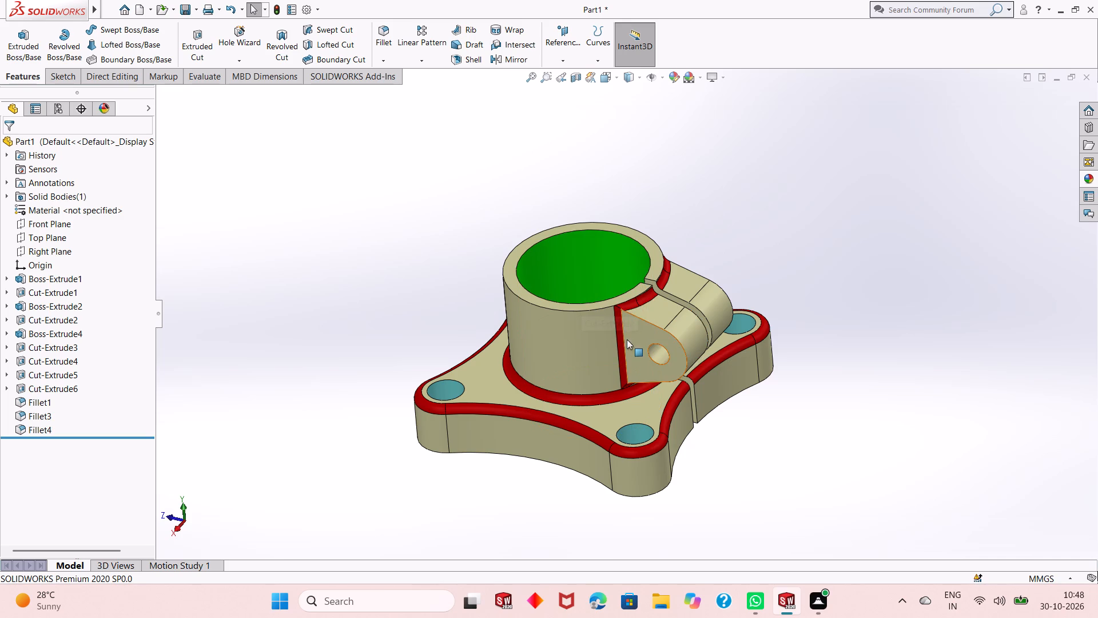
# Examine the fillet colouring around the boss, side lug and plate edge from several sides.
pyautogui.moveTo(626, 341); pyautogui.dragTo(626, 256, button='middle')
pyautogui.scroll(-3, 626, 255)
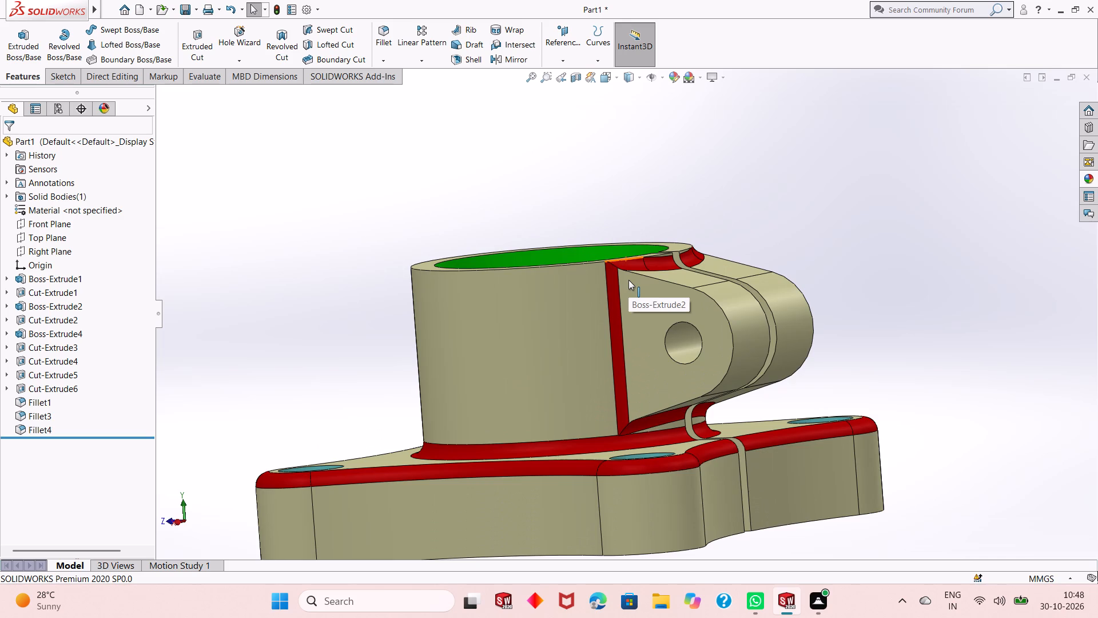
pyautogui.scroll(-1, 628, 280)
pyautogui.scroll(1, 630, 326)
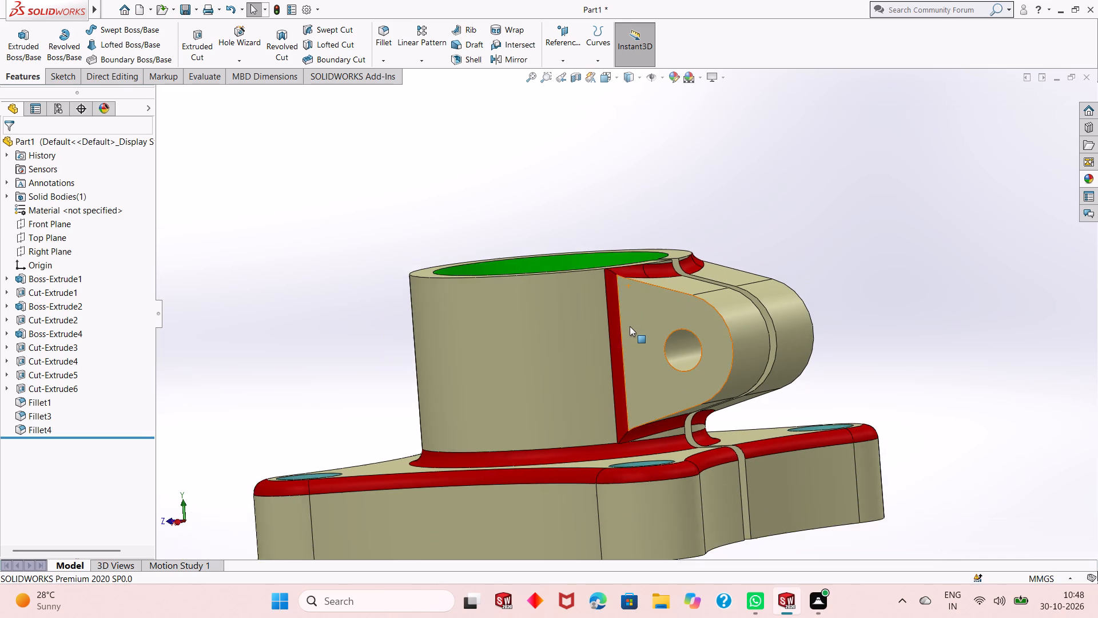
pyautogui.scroll(2, 630, 326)
pyautogui.moveTo(811, 325); pyautogui.dragTo(695, 351, button='middle')
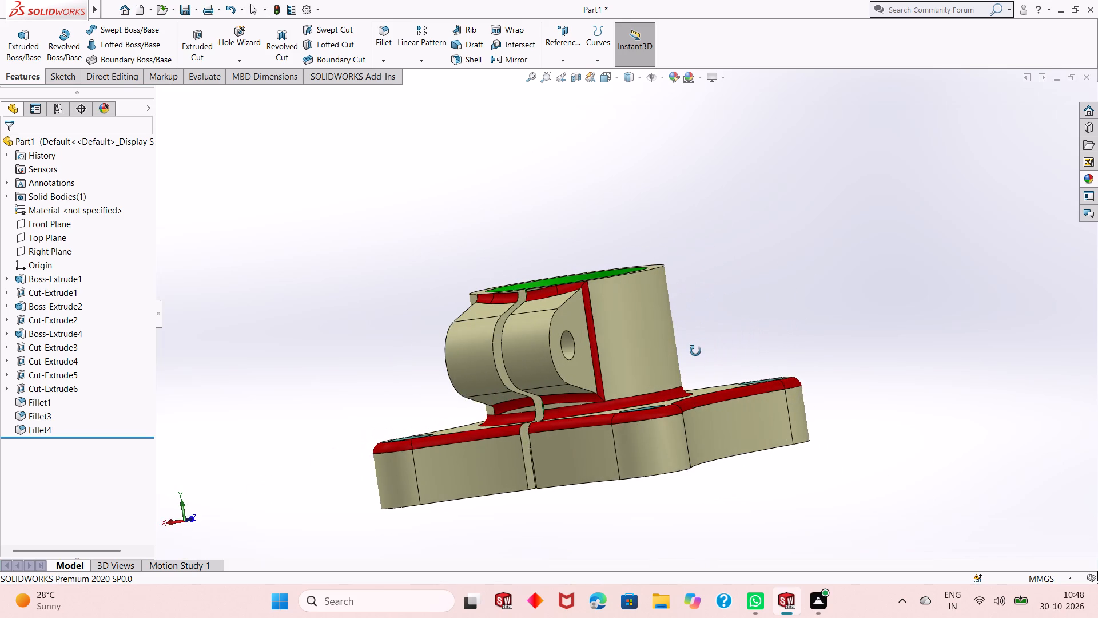
pyautogui.moveTo(695, 351); pyautogui.dragTo(691, 349, button='middle')
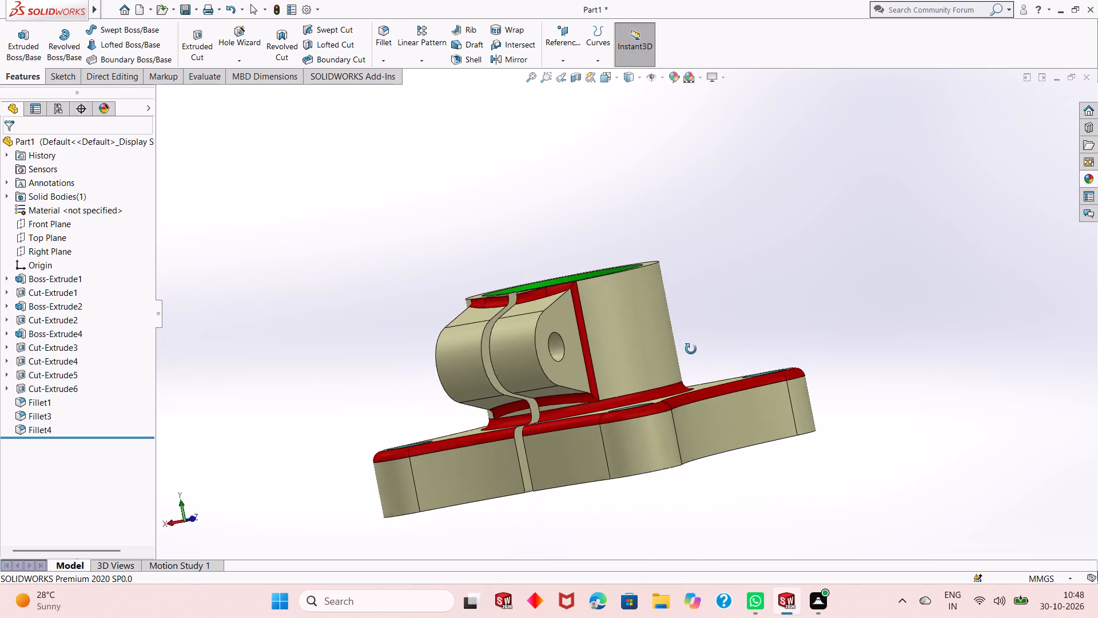
pyautogui.moveTo(691, 349); pyautogui.dragTo(785, 320, button='middle')
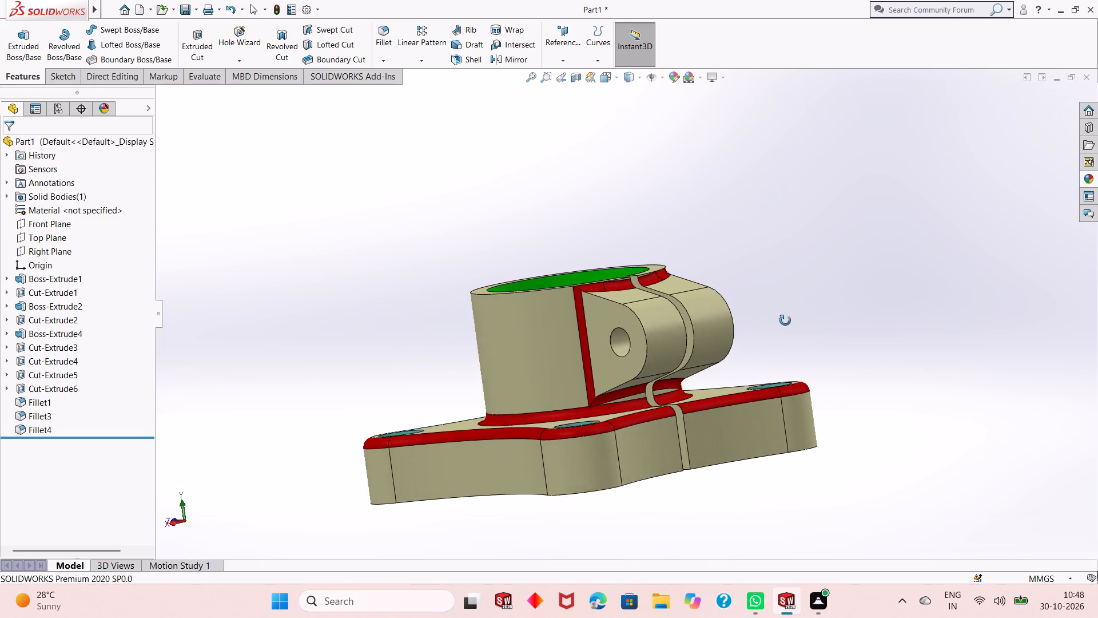
# Apply the candy apple red appearance at feature level to Fillet4, the inner fillet outlining the pocket on the plate's underside.
pyautogui.moveTo(785, 320); pyautogui.dragTo(836, 348, button='middle')
pyautogui.scroll(2, 718, 400)
pyautogui.moveTo(718, 400); pyautogui.dragTo(715, 447, button='middle')
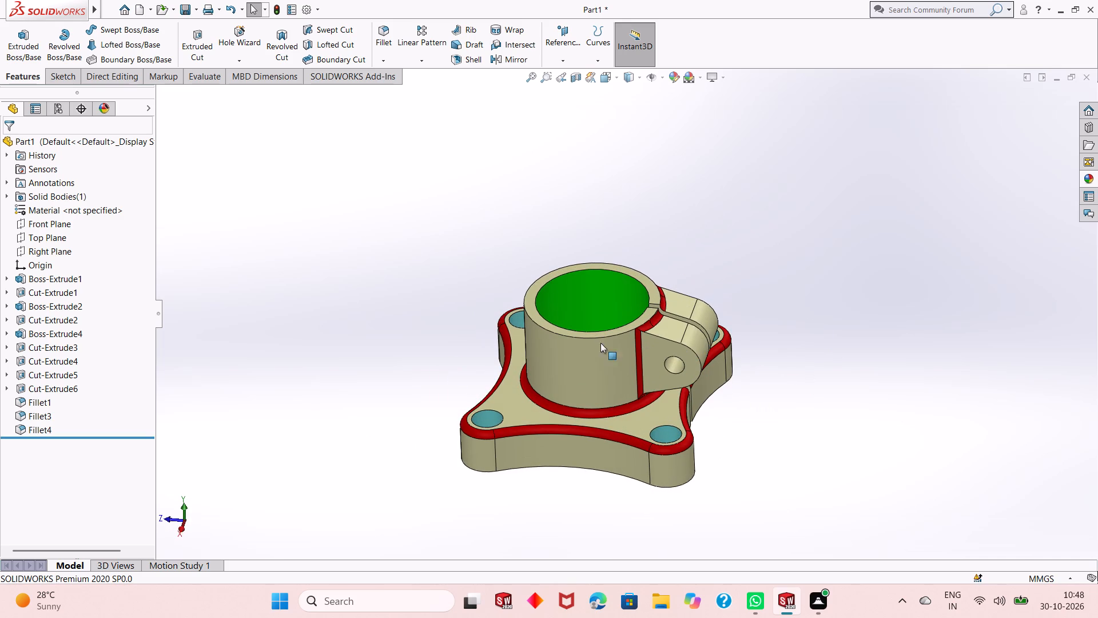
pyautogui.moveTo(642, 385); pyautogui.dragTo(648, 516, button='middle')
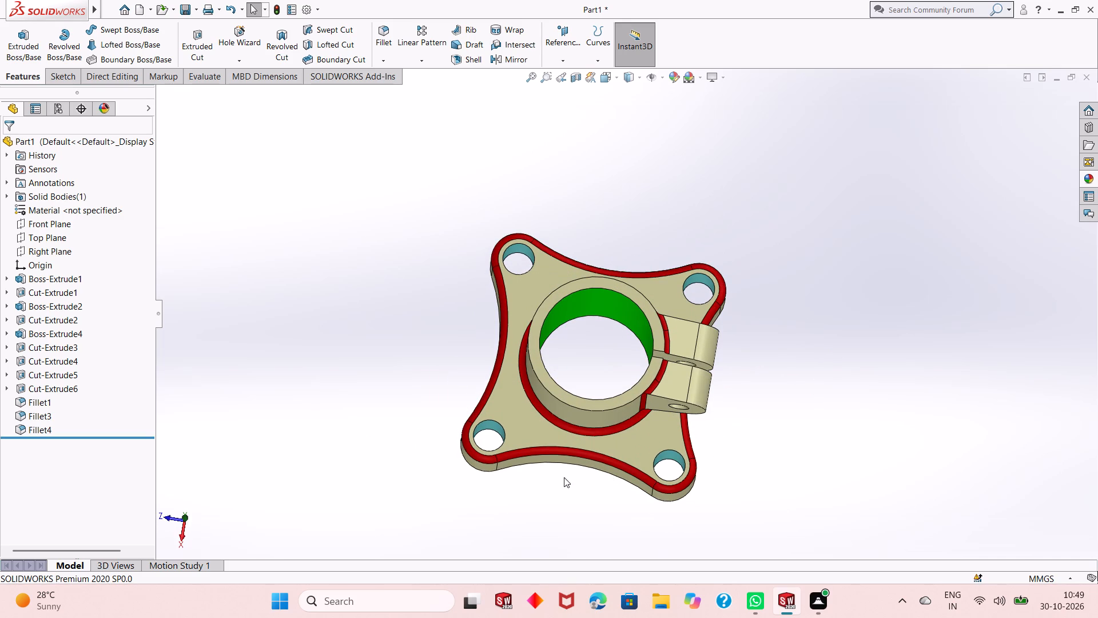
pyautogui.moveTo(547, 469); pyautogui.dragTo(562, 328, button='middle')
pyautogui.moveTo(587, 512); pyautogui.dragTo(604, 361, button='middle')
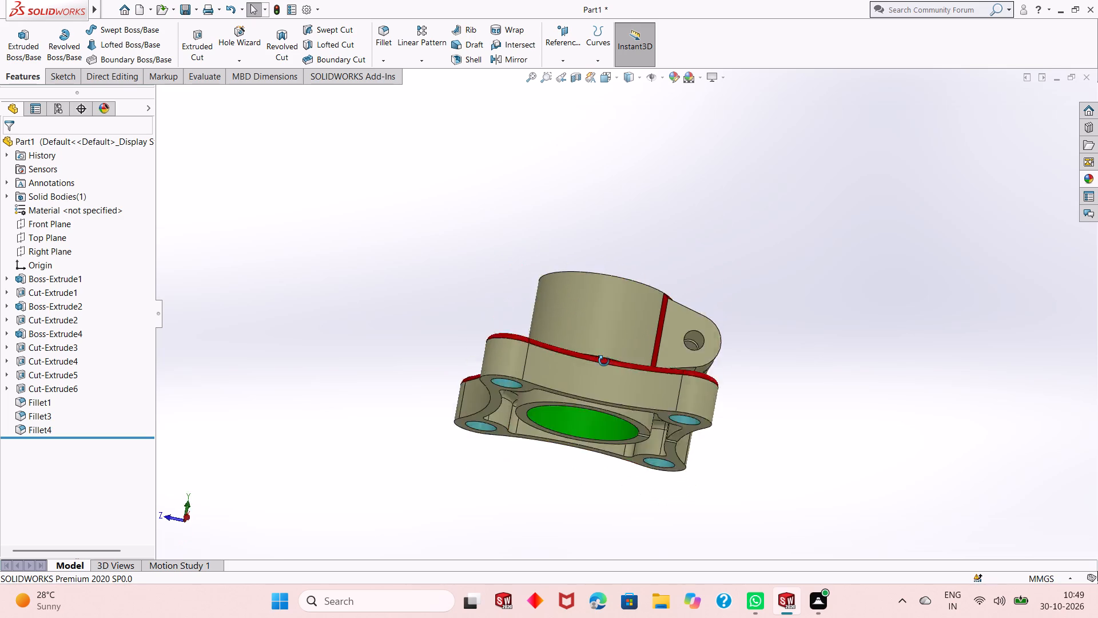
pyautogui.moveTo(604, 361); pyautogui.dragTo(611, 304, button='middle')
pyautogui.moveTo(622, 461); pyautogui.dragTo(620, 263, button='middle')
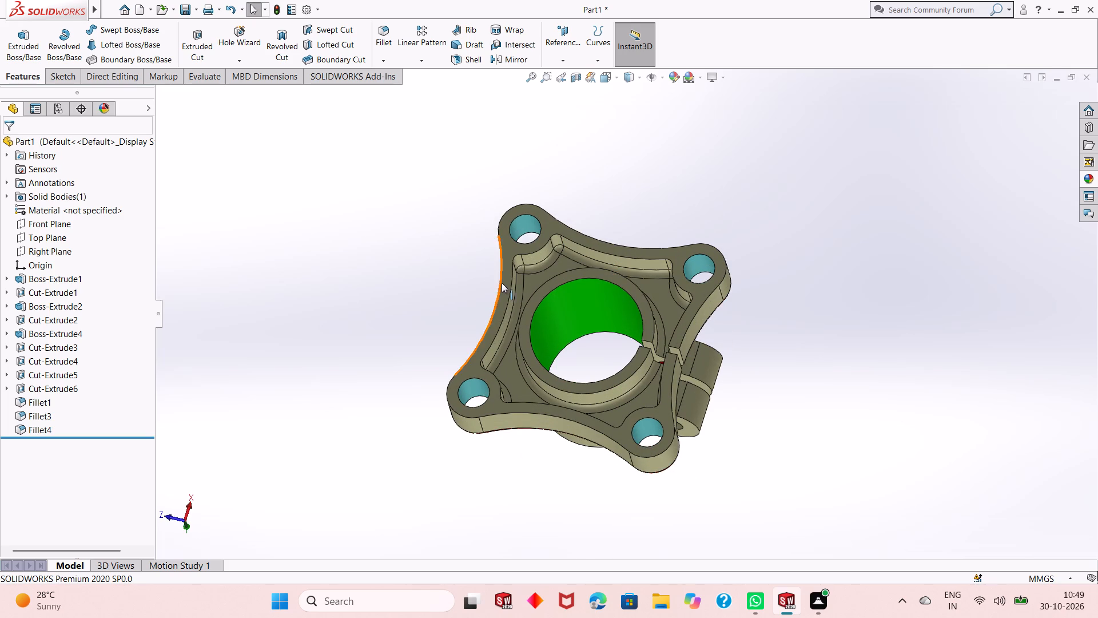
pyautogui.moveTo(508, 331); pyautogui.dragTo(518, 350, button='middle')
pyautogui.scroll(-3, 531, 325)
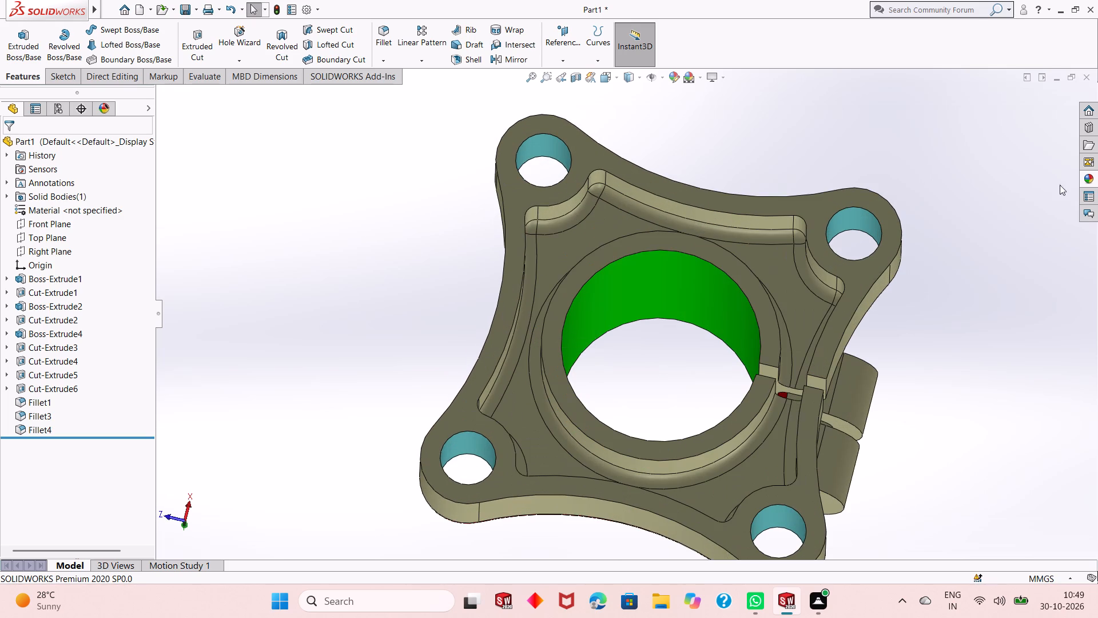
pyautogui.click(1088, 182)
pyautogui.moveTo(908, 299); pyautogui.dragTo(681, 282)
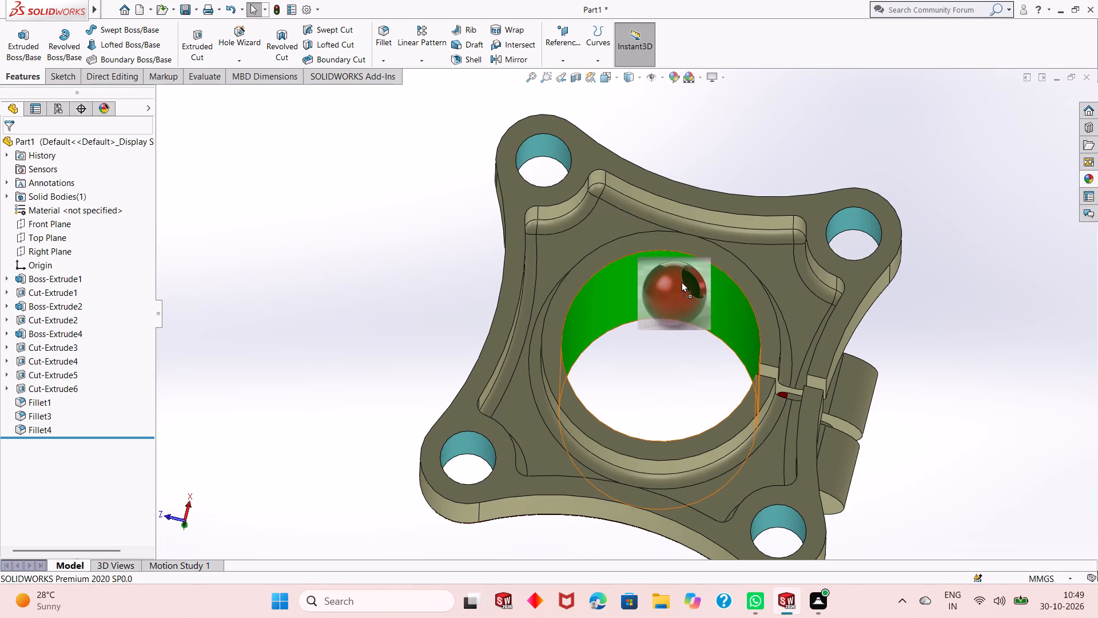
pyautogui.moveTo(681, 282); pyautogui.dragTo(593, 199)
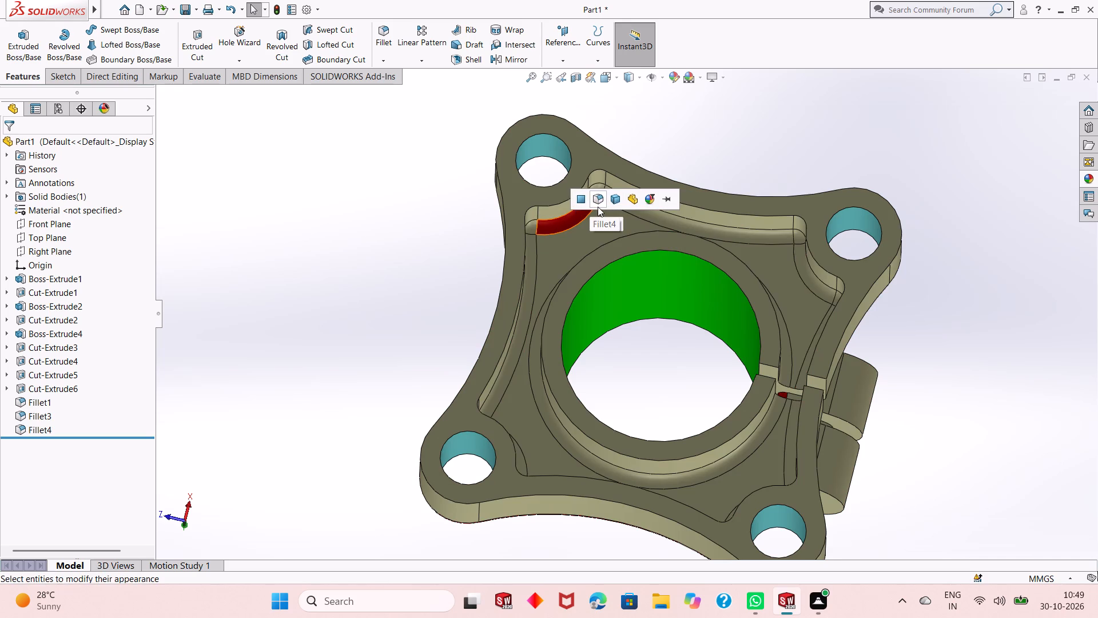
pyautogui.click(598, 207)
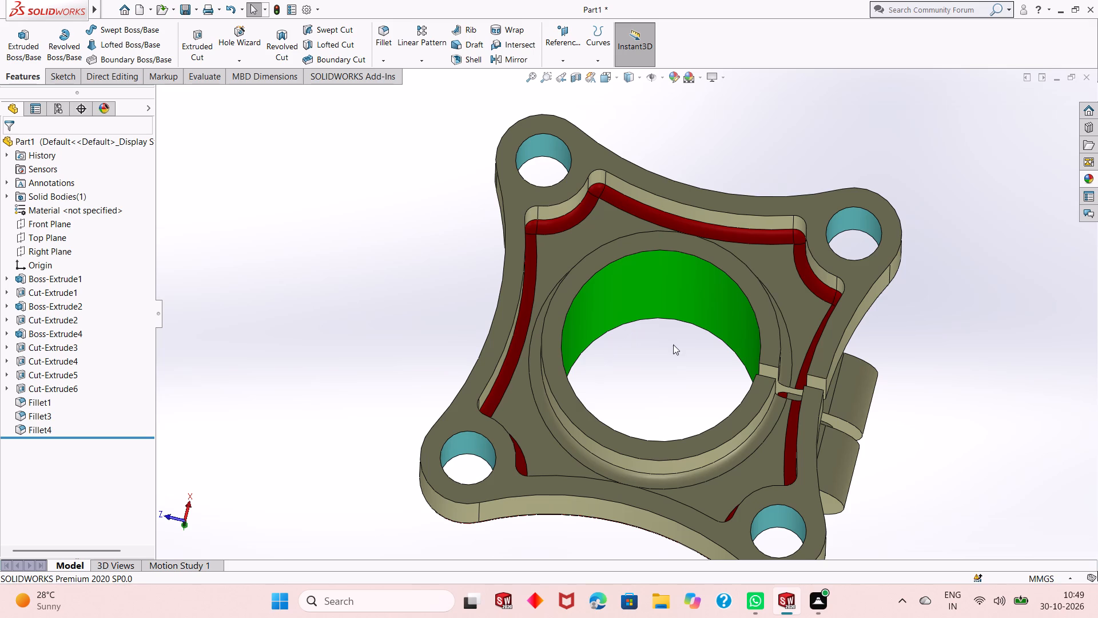
# Apply candy apple red at face level to both rounded pocket corner faces beside one underside lobe adjacent to the slot.
pyautogui.click(1086, 178)
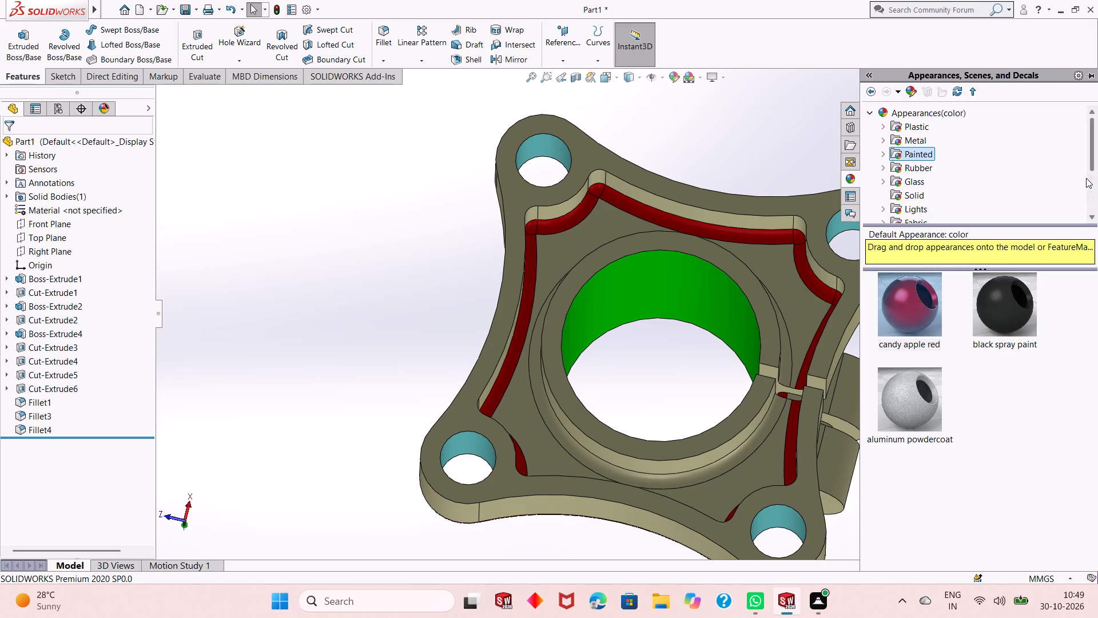
pyautogui.moveTo(904, 309); pyautogui.dragTo(844, 306)
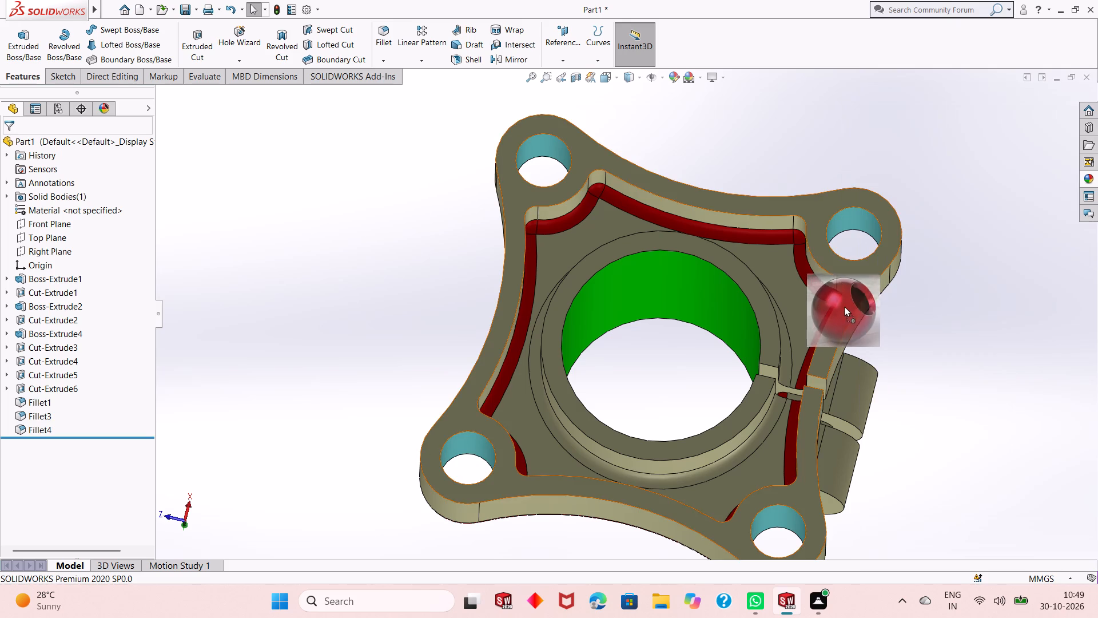
pyautogui.moveTo(844, 306); pyautogui.dragTo(801, 222)
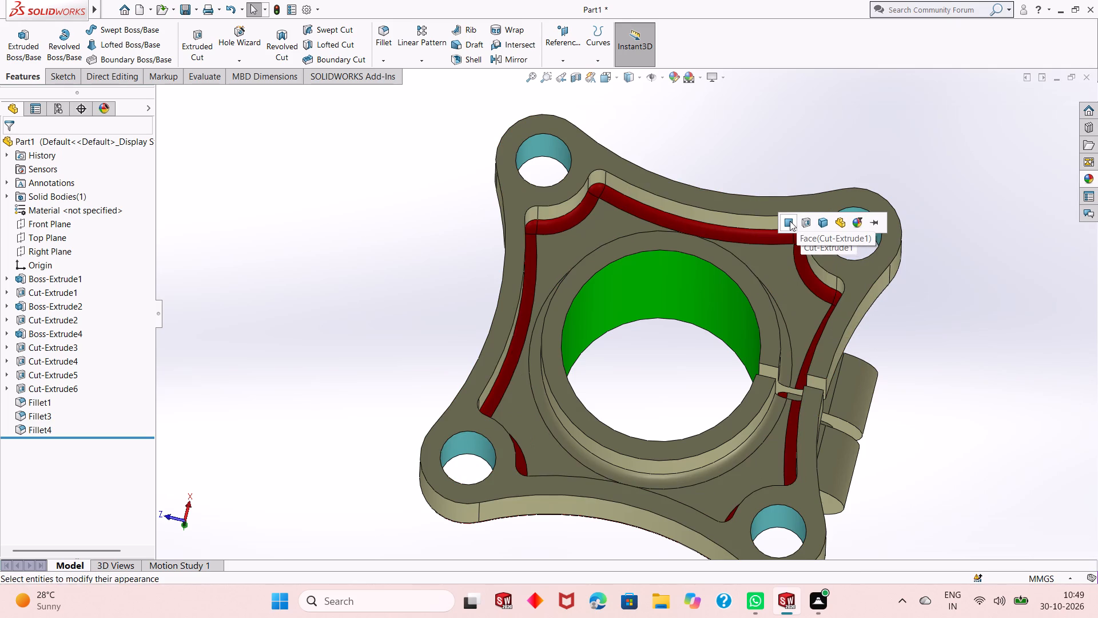
pyautogui.click(790, 221)
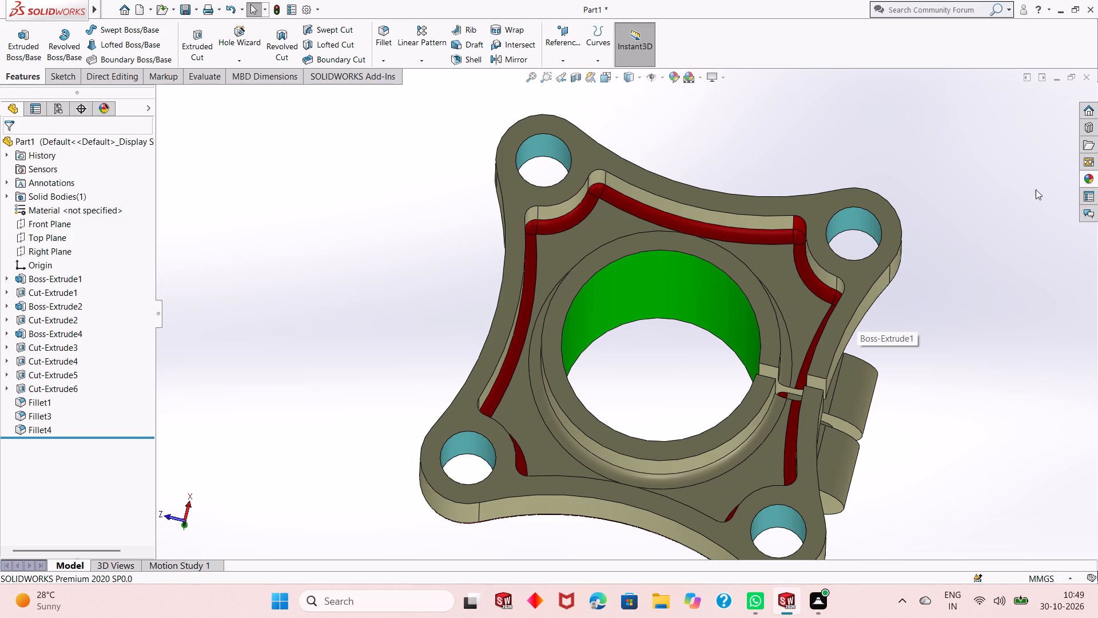
pyautogui.click(1089, 178)
pyautogui.moveTo(917, 309); pyautogui.dragTo(829, 295)
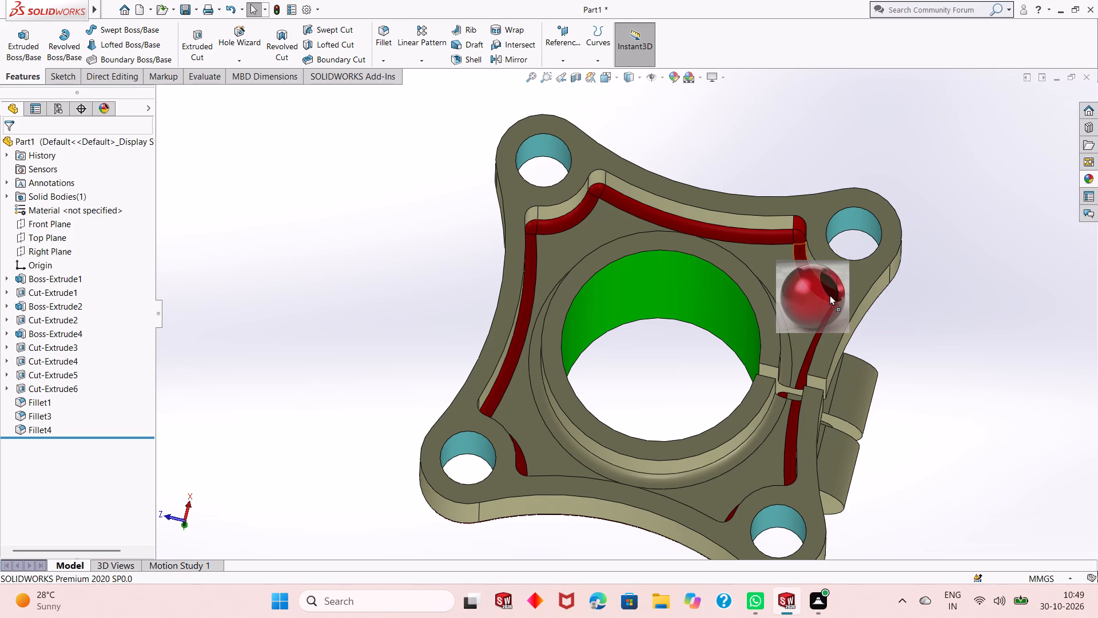
pyautogui.moveTo(829, 295); pyautogui.dragTo(837, 287)
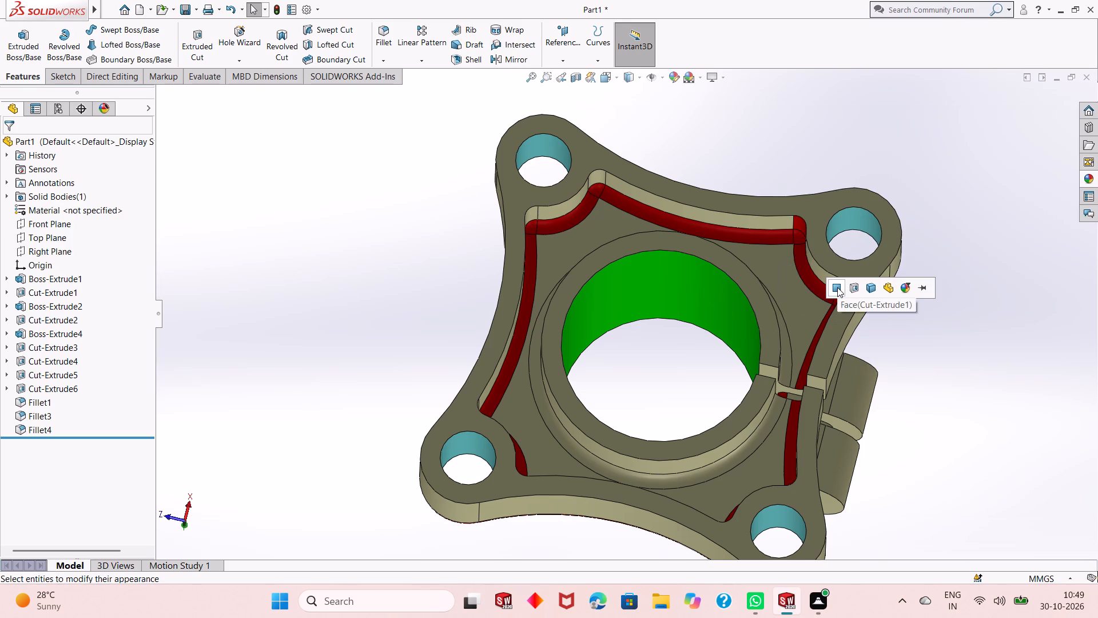
pyautogui.click(837, 287)
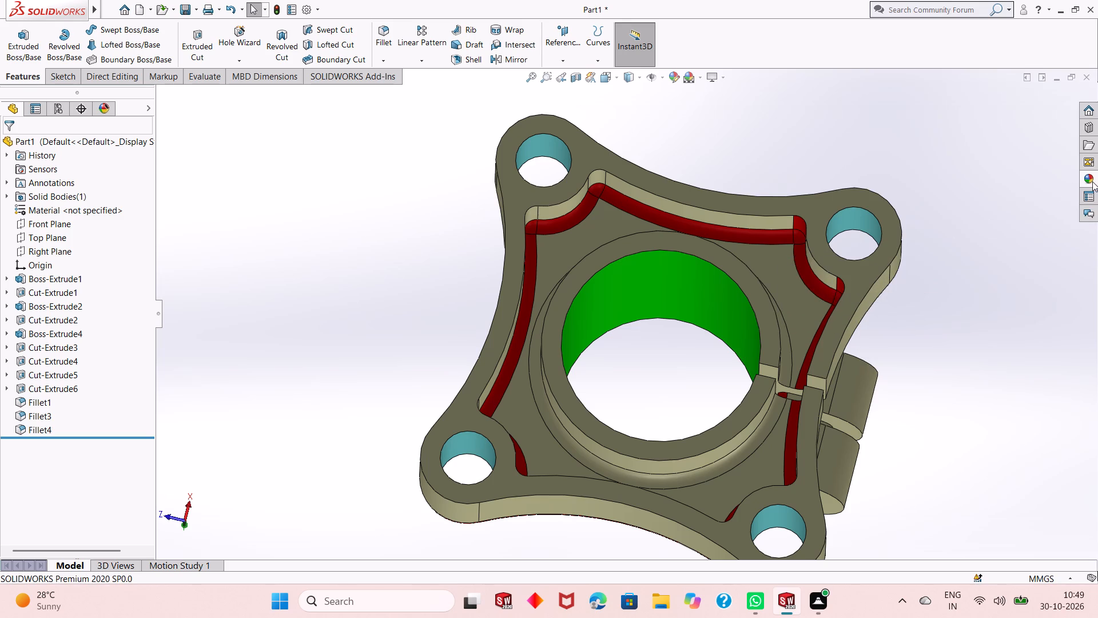
# Apply candy apple red at face level to both rounded pocket corner faces beside the neighbouring underside lobe away from the side lug.
pyautogui.click(1095, 180)
pyautogui.moveTo(926, 302); pyautogui.dragTo(764, 244)
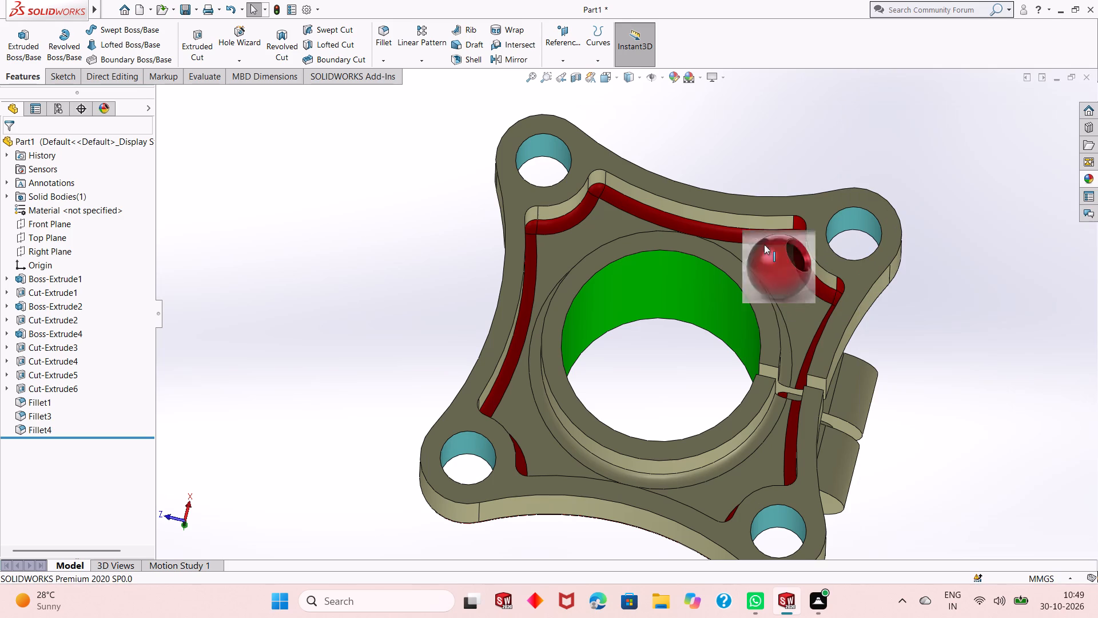
pyautogui.moveTo(764, 244); pyautogui.dragTo(599, 181)
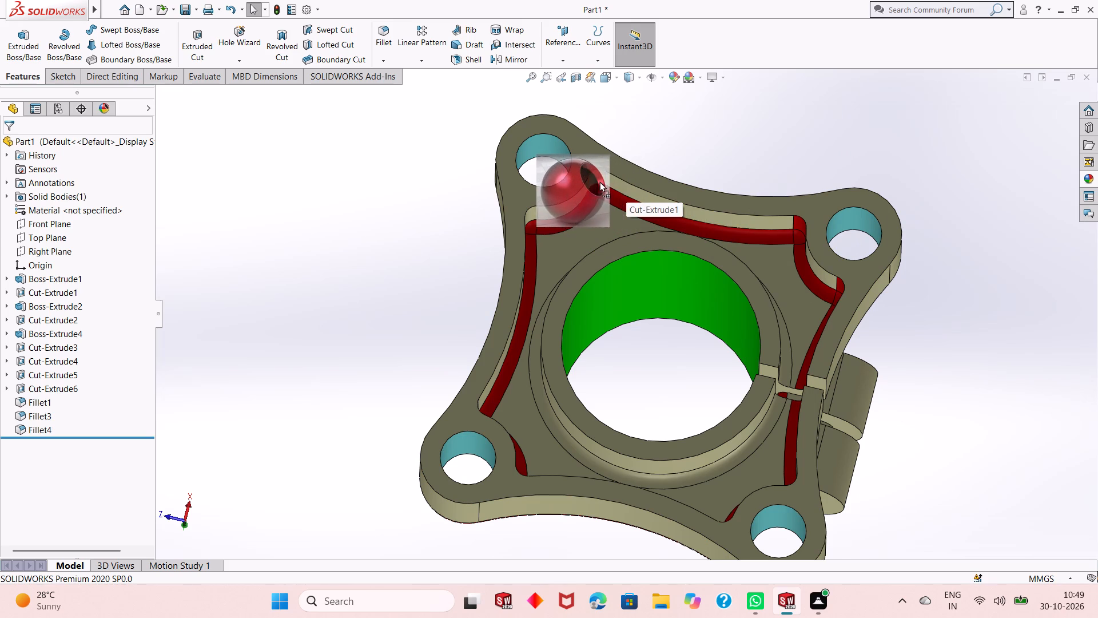
pyautogui.moveTo(599, 181); pyautogui.dragTo(593, 175)
pyautogui.click(593, 175)
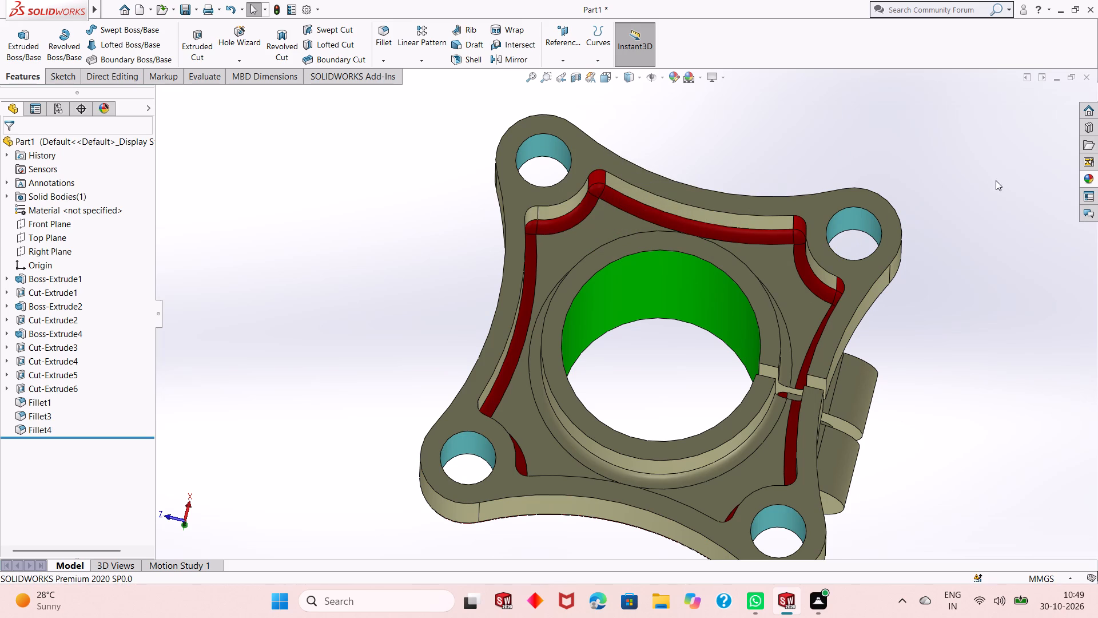
pyautogui.click(1089, 176)
pyautogui.moveTo(918, 304); pyautogui.dragTo(711, 262)
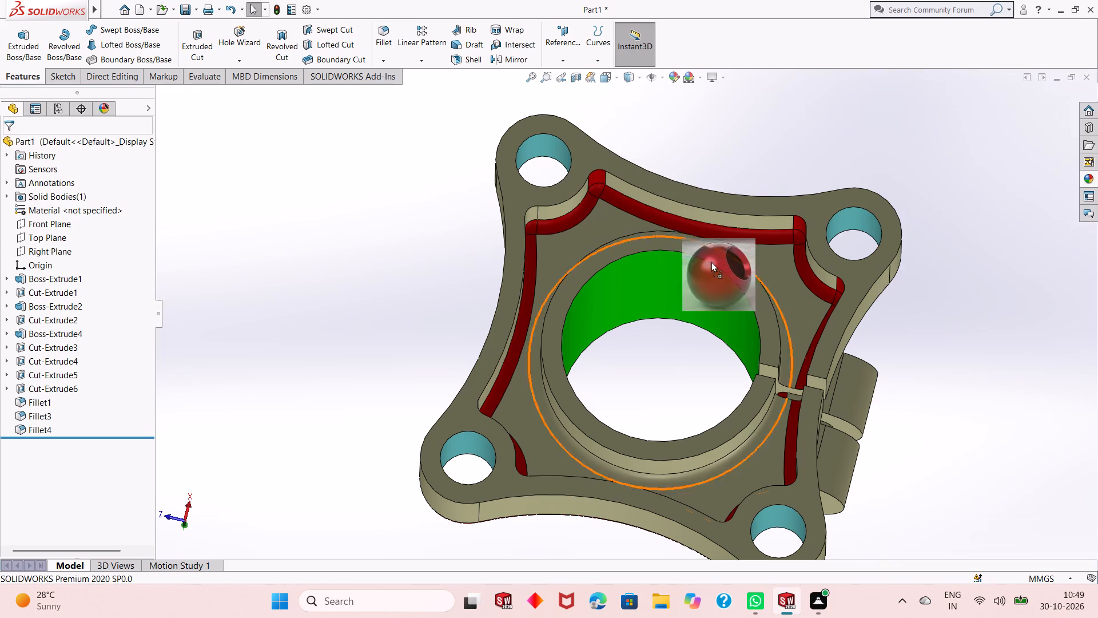
pyautogui.moveTo(711, 262); pyautogui.dragTo(534, 215)
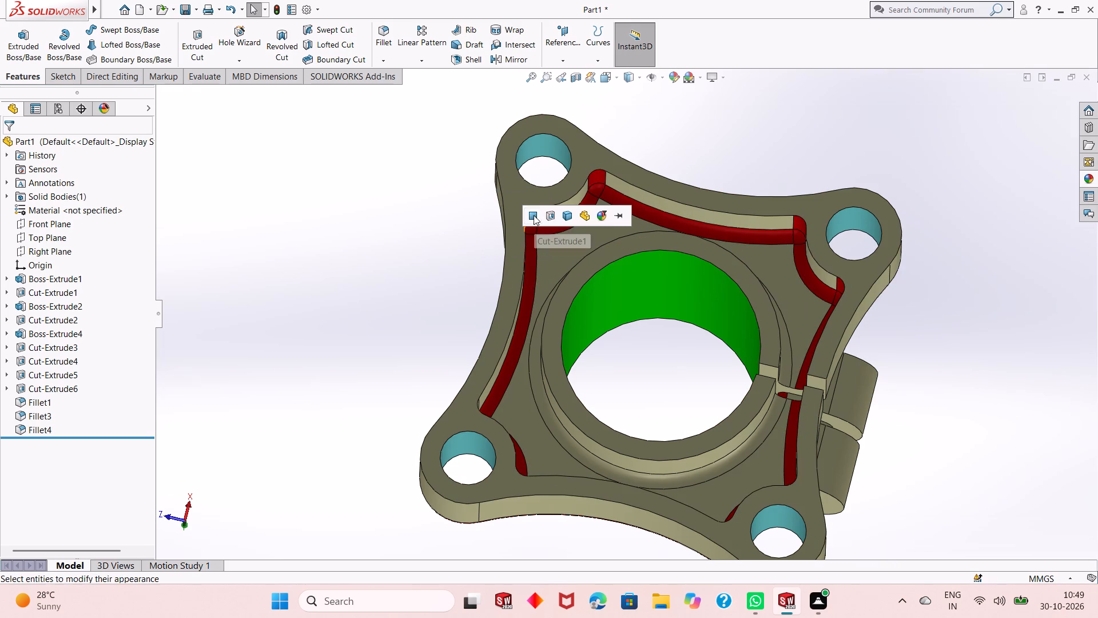
pyautogui.click(534, 215)
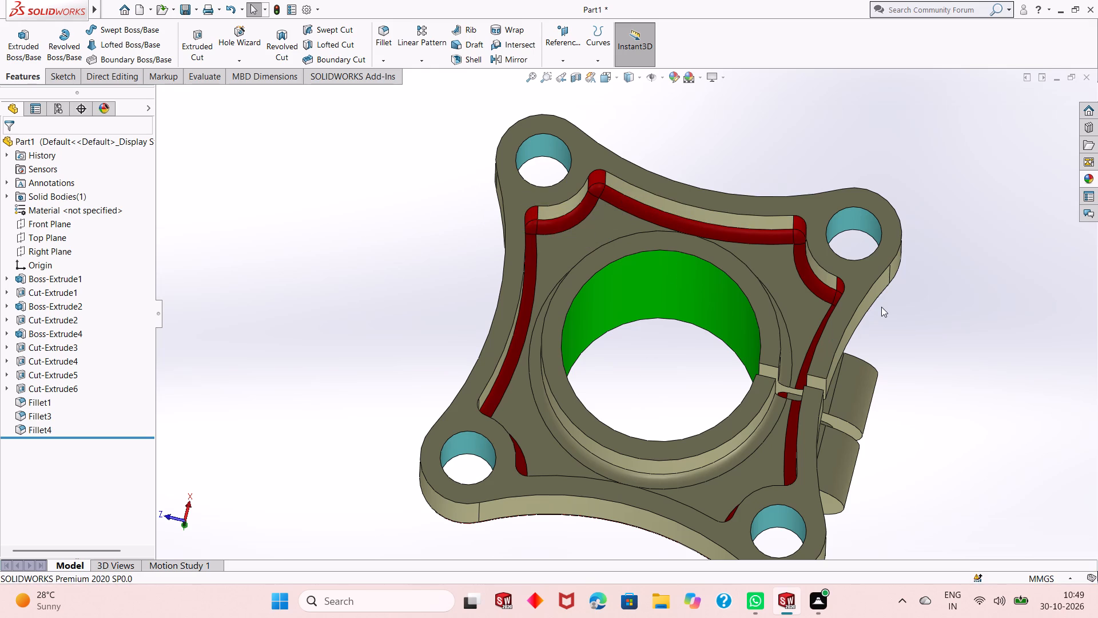
# Apply candy apple red to the circular fillet around the boss ring in the underside pocket.
pyautogui.click(1094, 177)
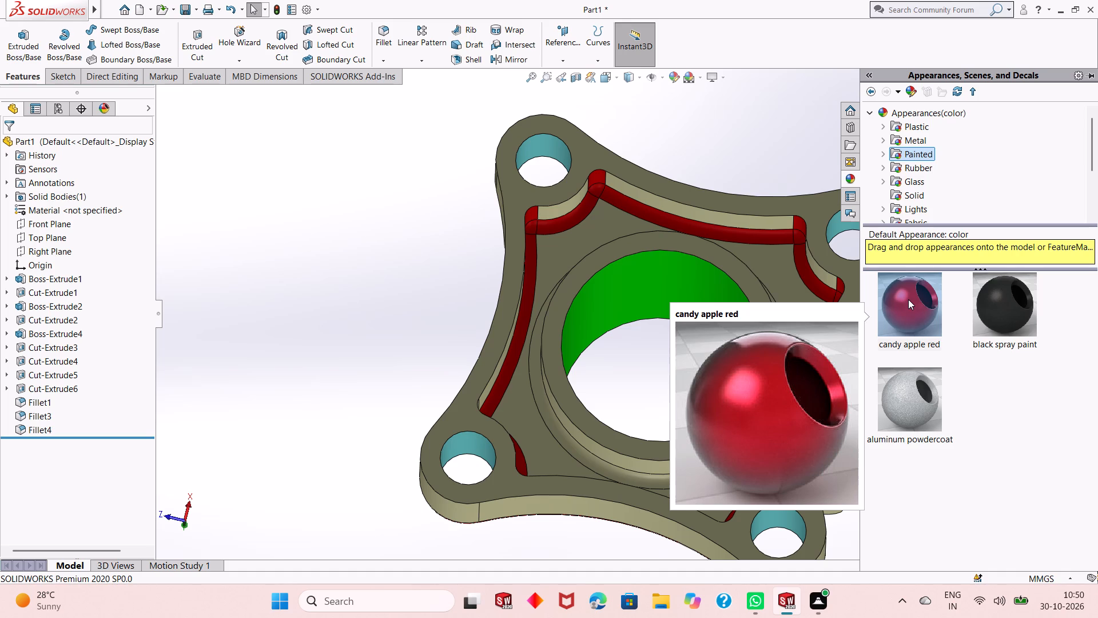
pyautogui.moveTo(908, 299); pyautogui.dragTo(596, 363)
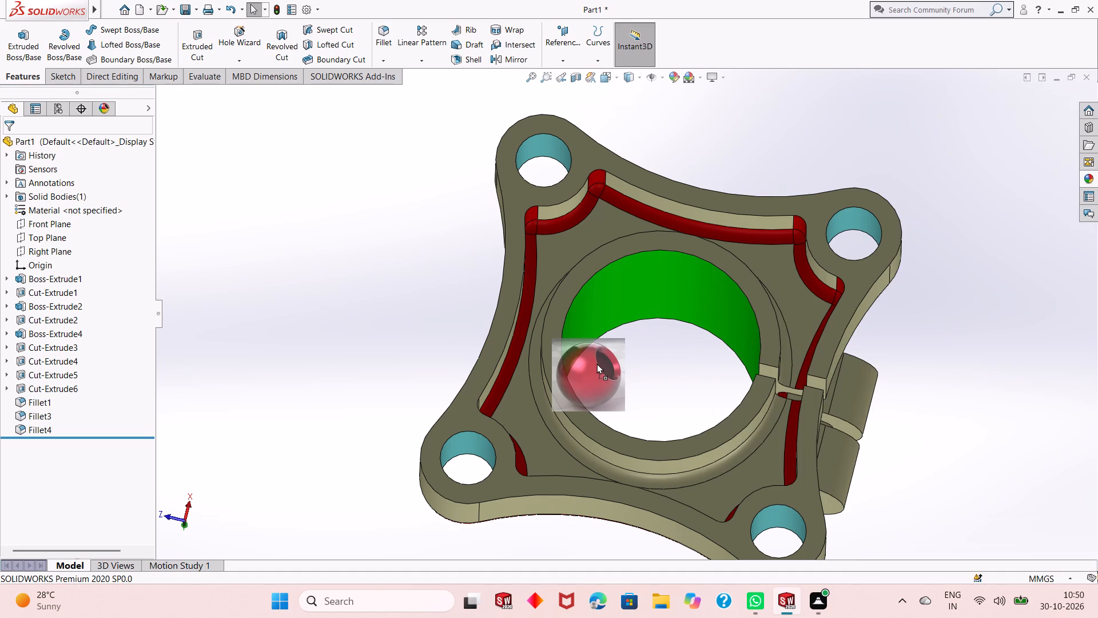
pyautogui.moveTo(596, 363); pyautogui.dragTo(558, 437)
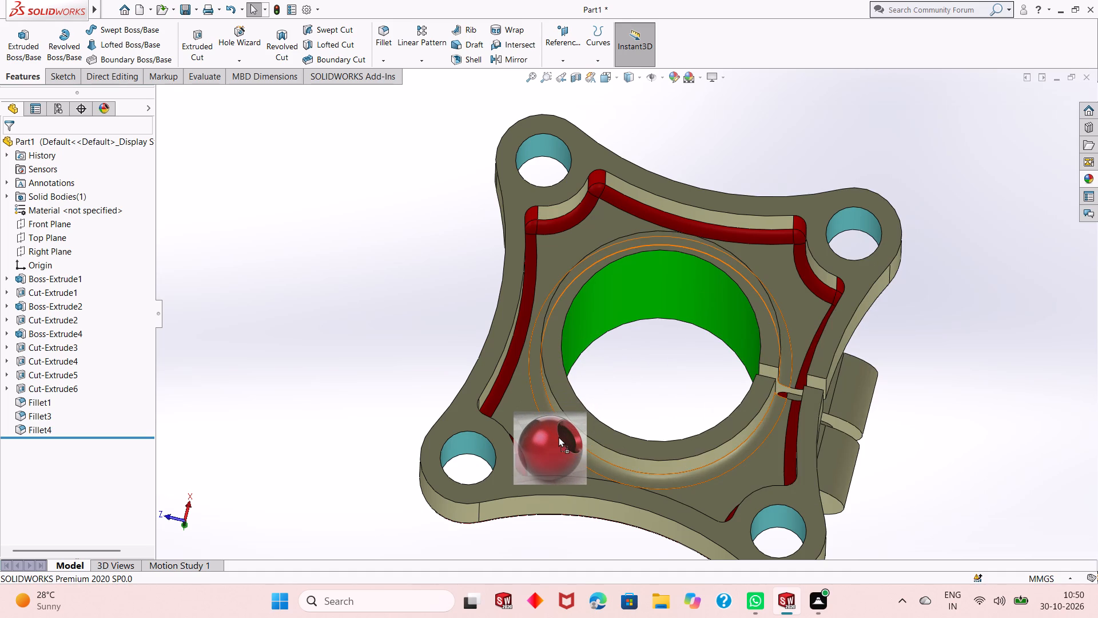
pyautogui.moveTo(558, 437); pyautogui.dragTo(561, 435)
pyautogui.click(562, 435)
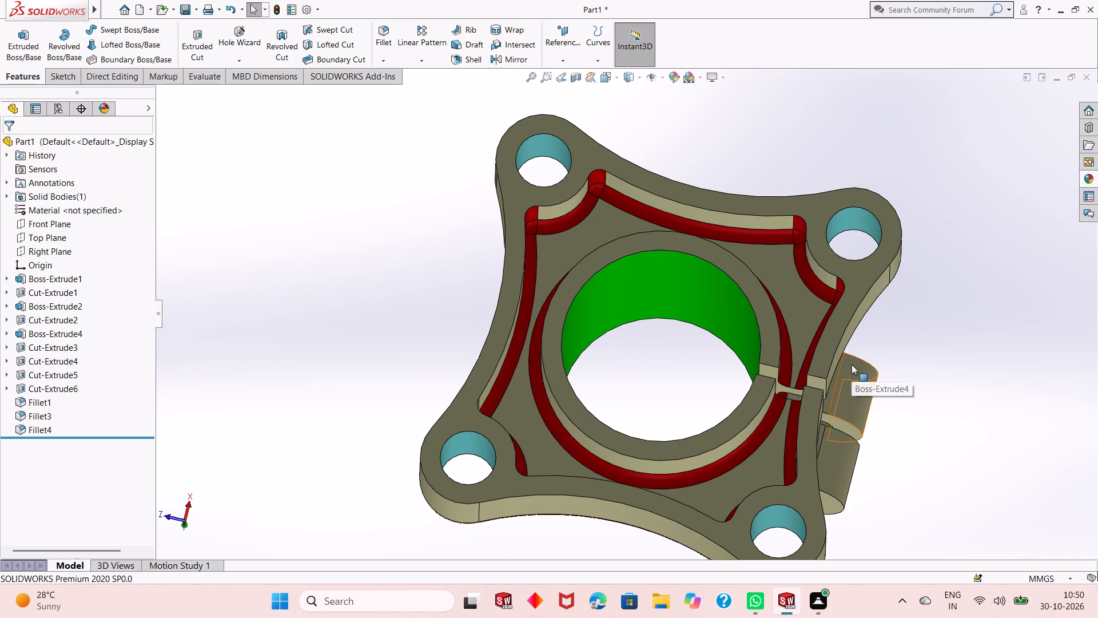
# Apply candy apple red at face level to both rounded pocket corner faces beside the other lobe adjacent to the slot.
pyautogui.moveTo(699, 433); pyautogui.dragTo(701, 385, button='middle')
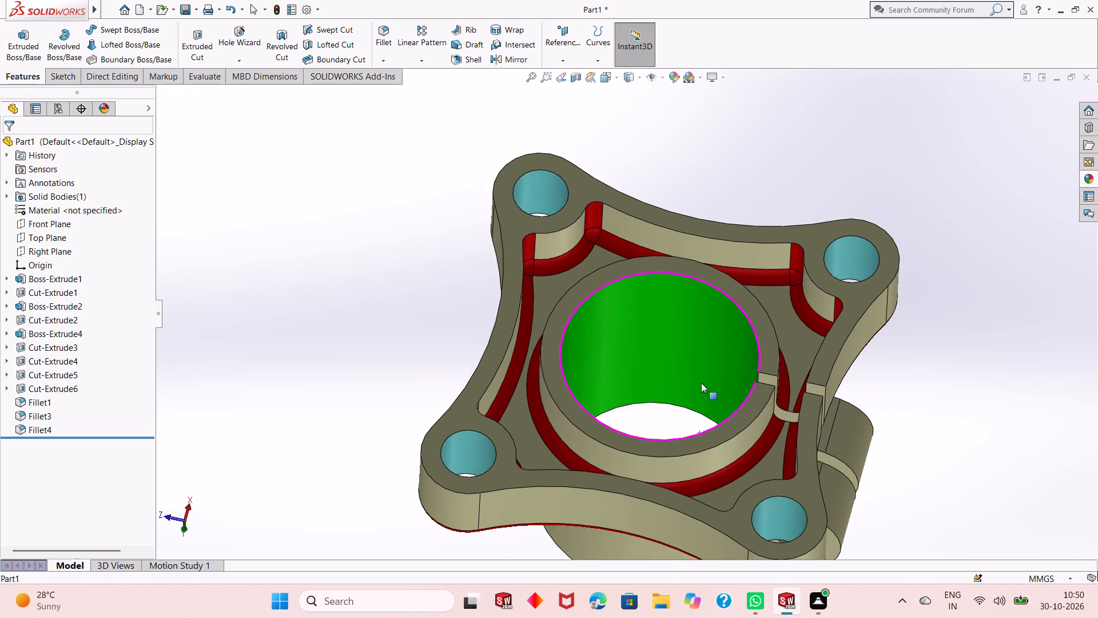
pyautogui.scroll(1, 701, 382)
pyautogui.moveTo(706, 422); pyautogui.dragTo(730, 488, button='middle')
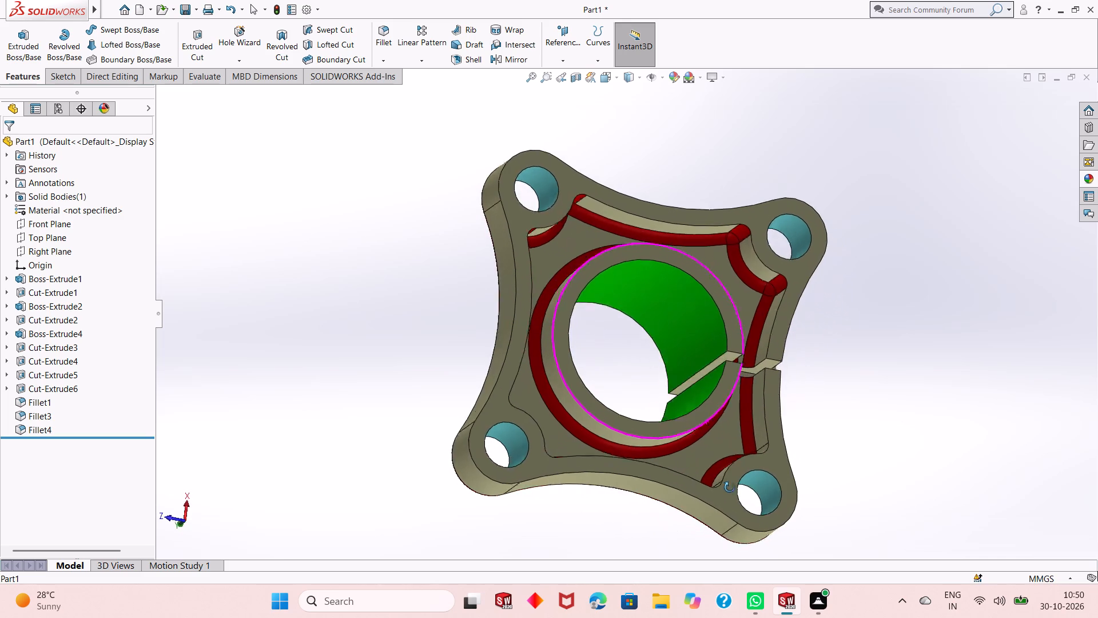
pyautogui.moveTo(730, 488); pyautogui.dragTo(743, 528, button='middle')
pyautogui.moveTo(718, 454); pyautogui.dragTo(694, 391, button='middle')
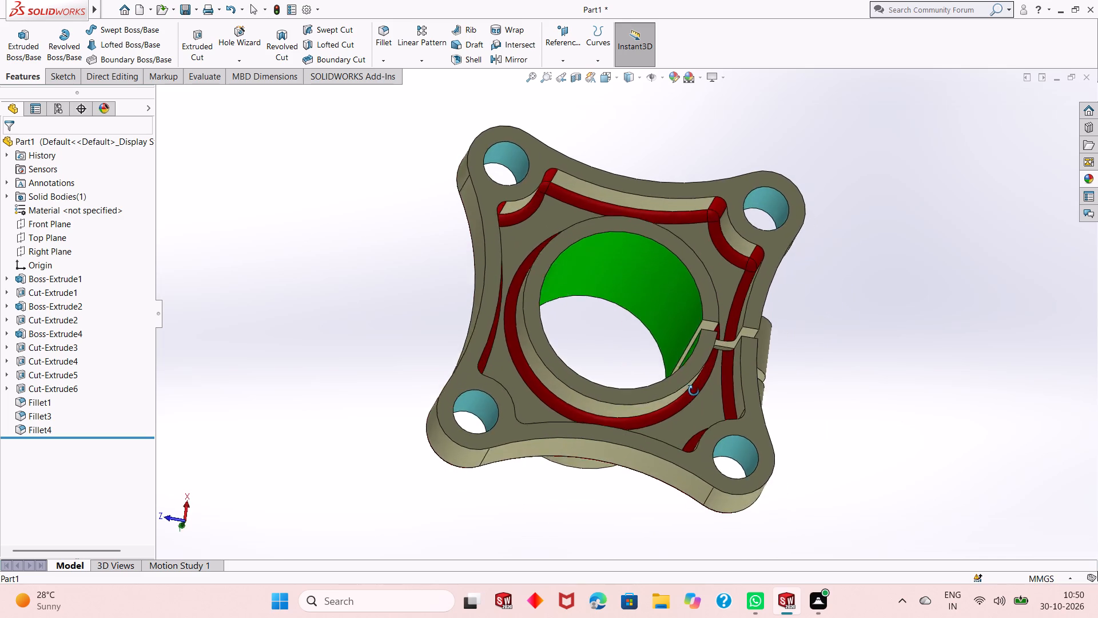
pyautogui.moveTo(694, 391); pyautogui.dragTo(722, 506, button='middle')
pyautogui.scroll(-1, 721, 454)
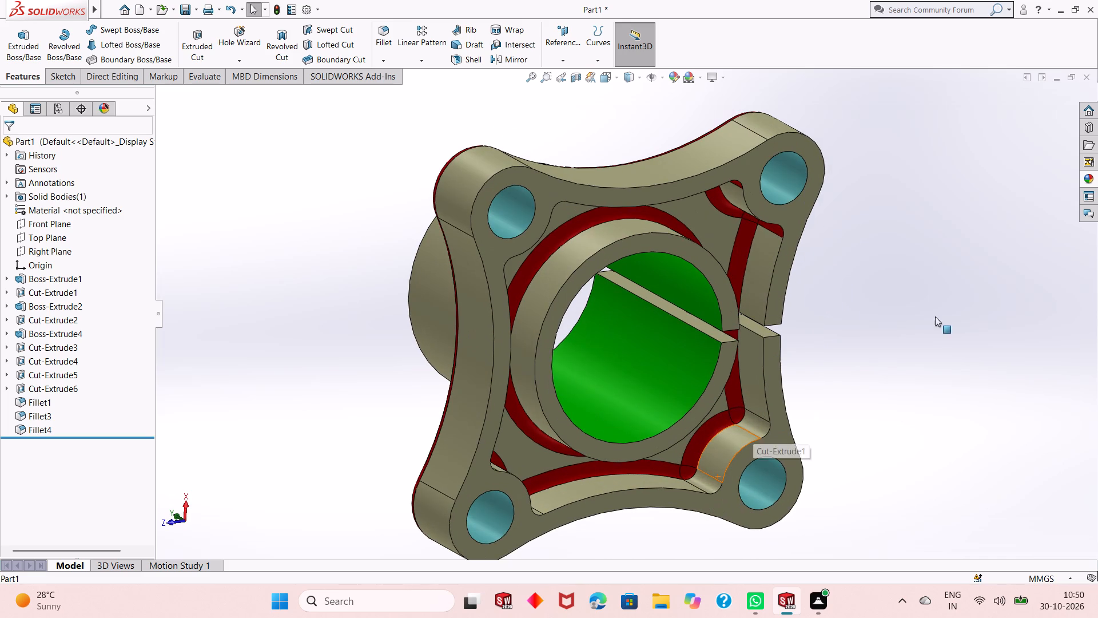
pyautogui.click(1085, 175)
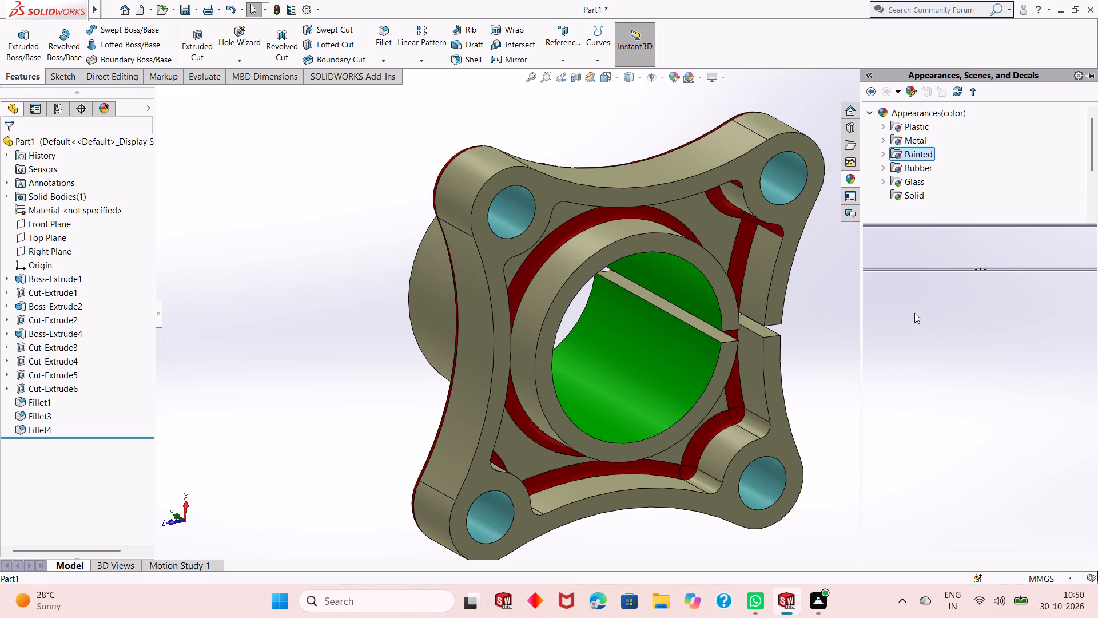
pyautogui.moveTo(914, 313); pyautogui.dragTo(764, 430)
pyautogui.click(764, 430)
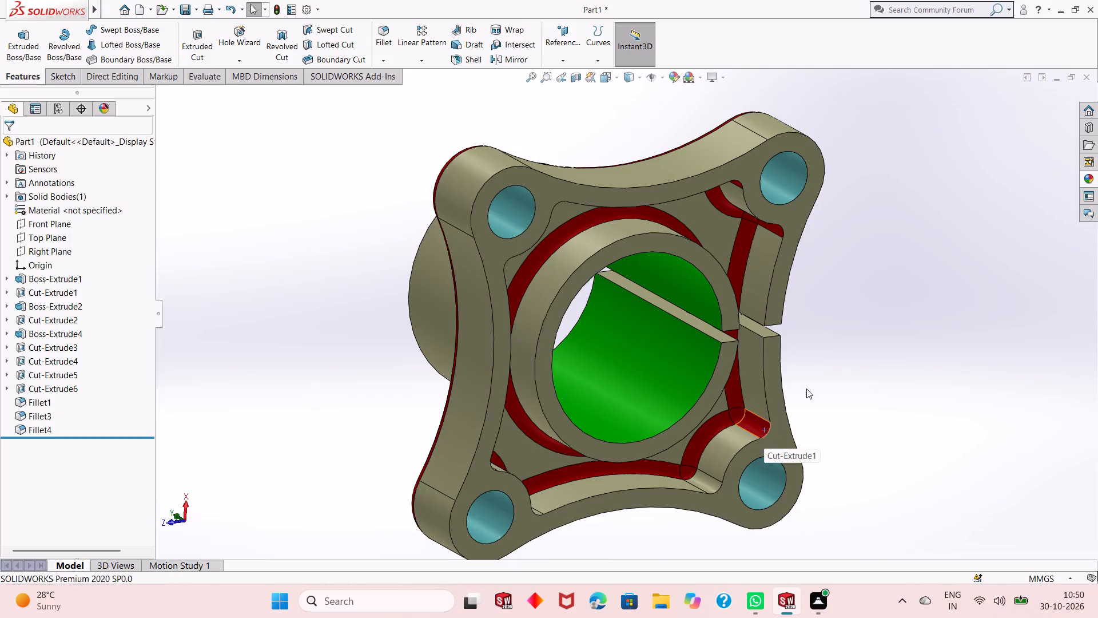
pyautogui.click(1081, 183)
pyautogui.moveTo(923, 307); pyautogui.dragTo(889, 331)
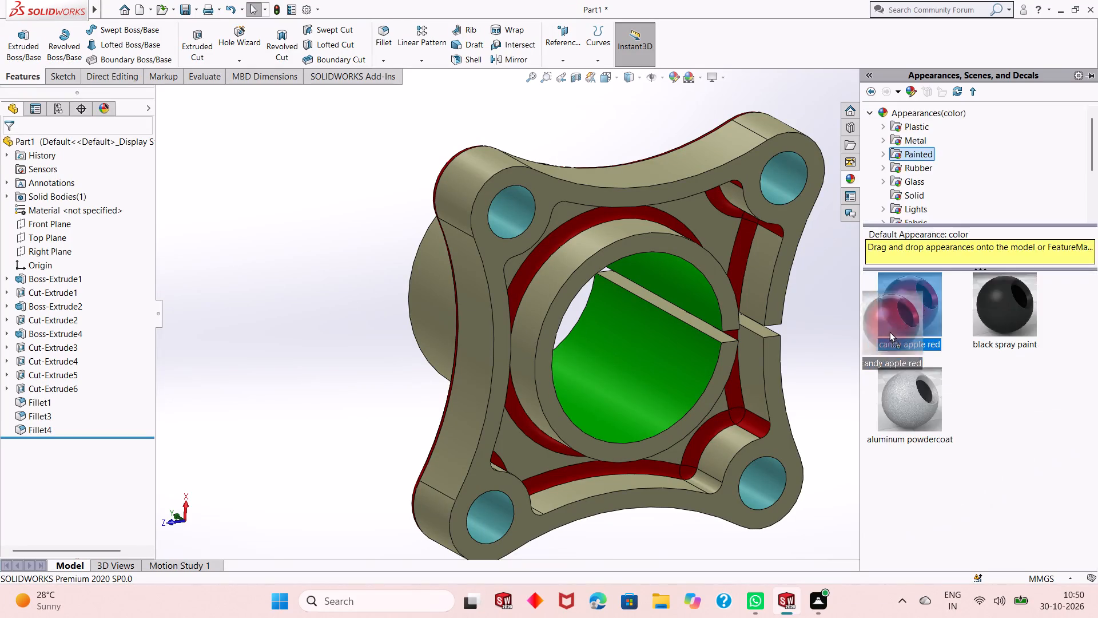
pyautogui.moveTo(889, 331); pyautogui.dragTo(705, 481)
pyautogui.click(705, 481)
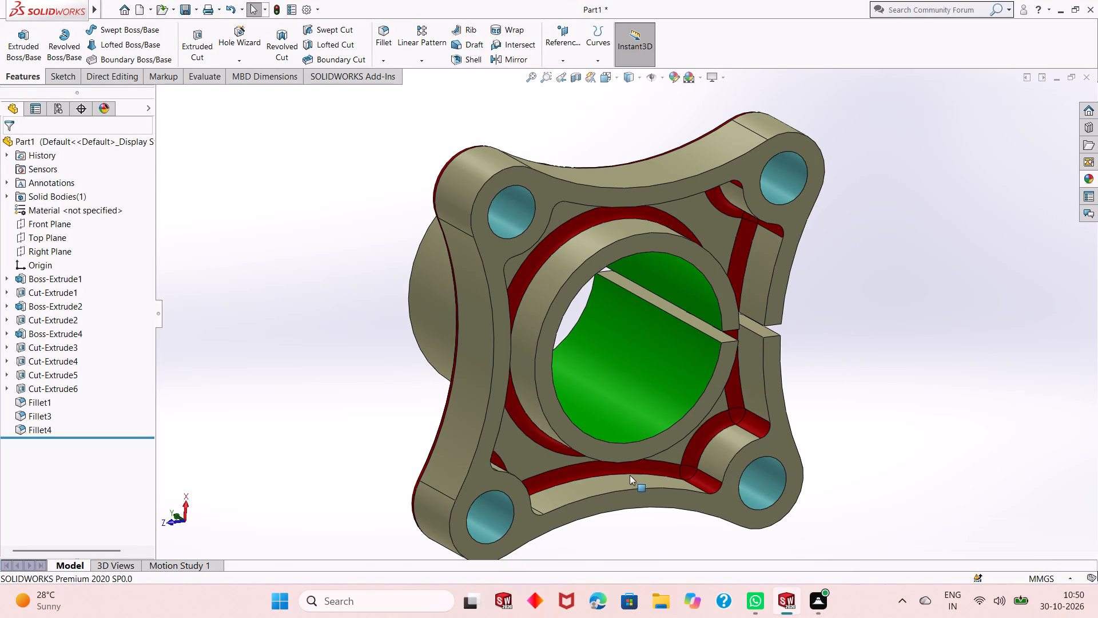
# Apply candy apple red at face level to both rounded pocket corner faces beside the remaining underside lobe away from the side lug.
pyautogui.moveTo(556, 489); pyautogui.dragTo(475, 491, button='middle')
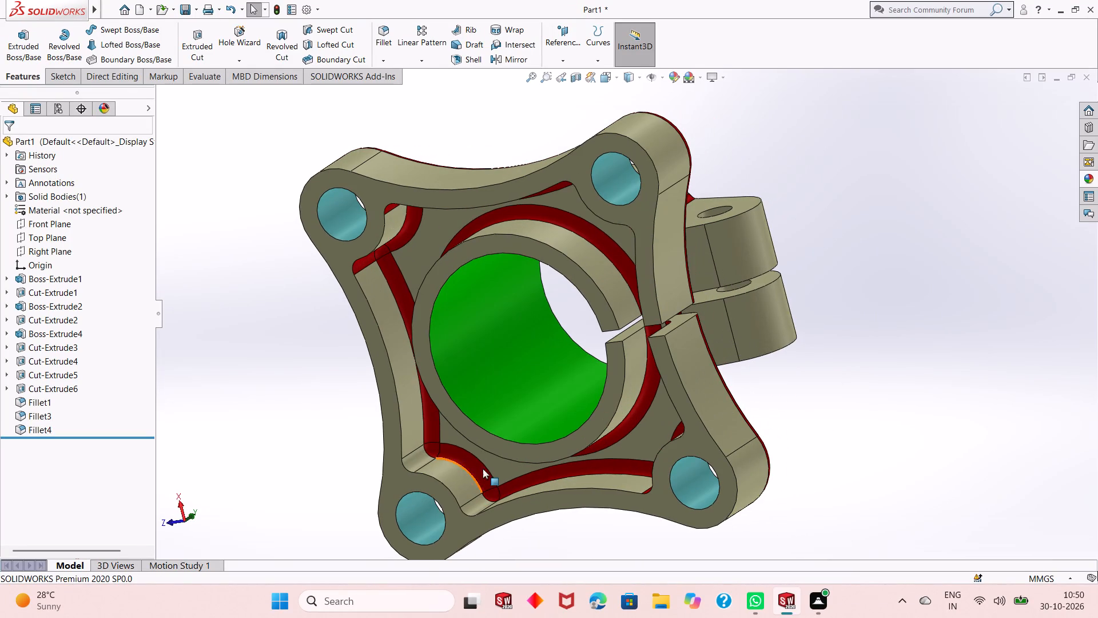
pyautogui.click(1087, 178)
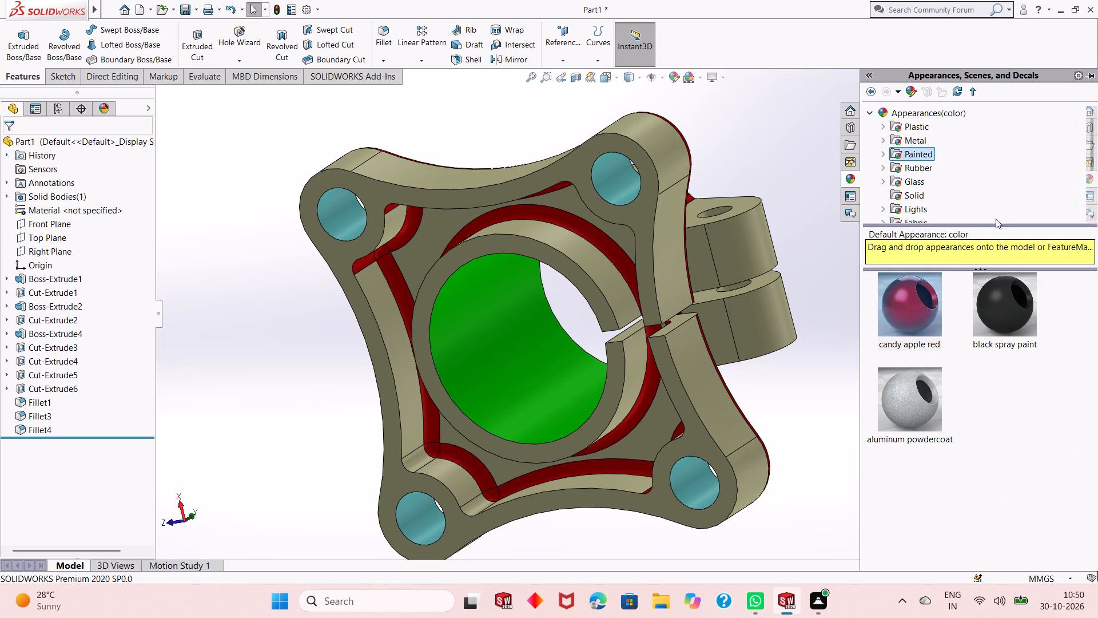
pyautogui.moveTo(909, 310); pyautogui.dragTo(462, 505)
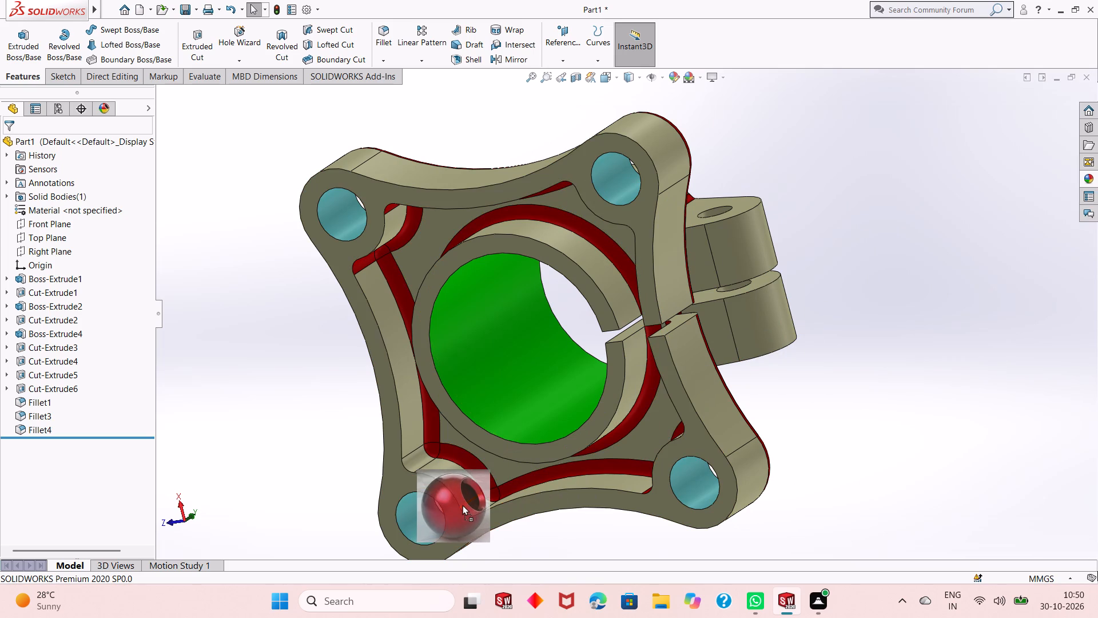
pyautogui.moveTo(462, 505); pyautogui.dragTo(469, 504)
pyautogui.click(469, 504)
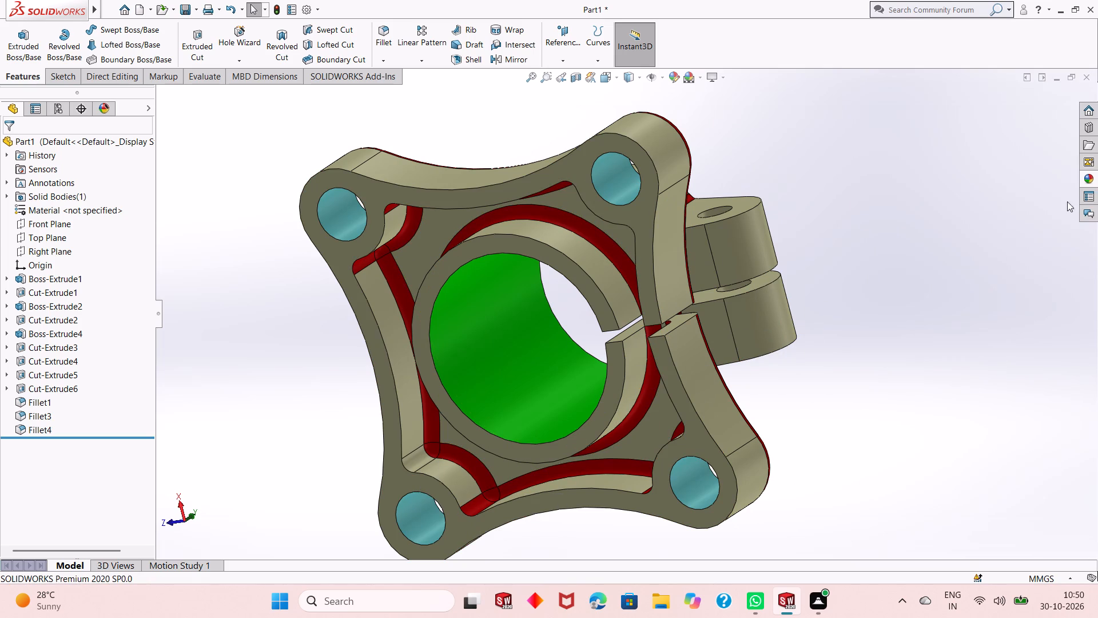
pyautogui.click(1092, 183)
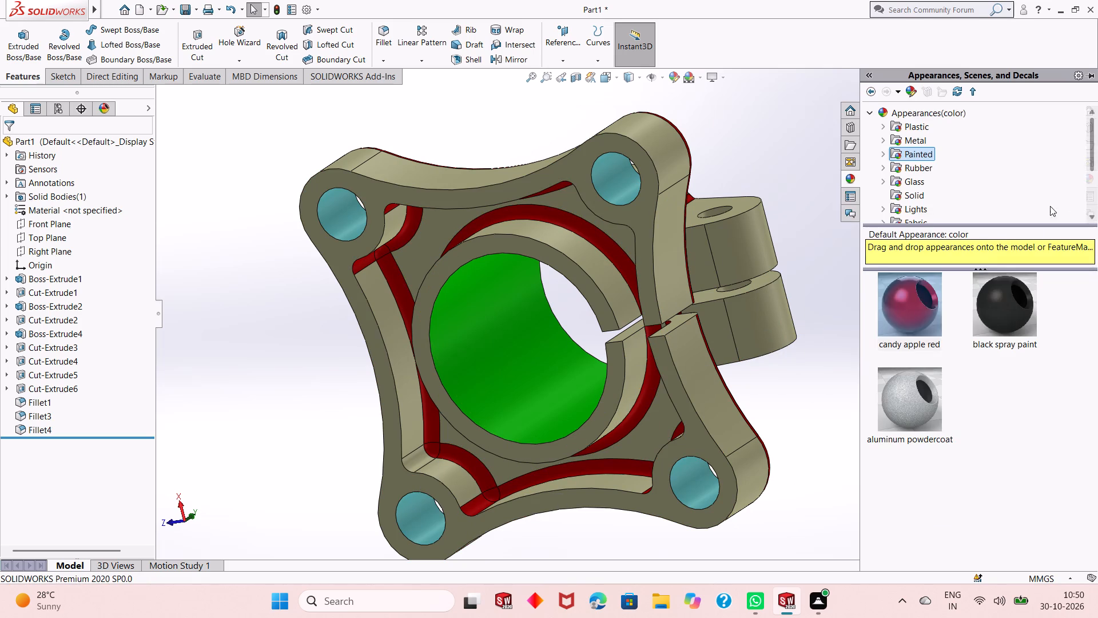
pyautogui.moveTo(922, 320); pyautogui.dragTo(421, 459)
pyautogui.click(421, 459)
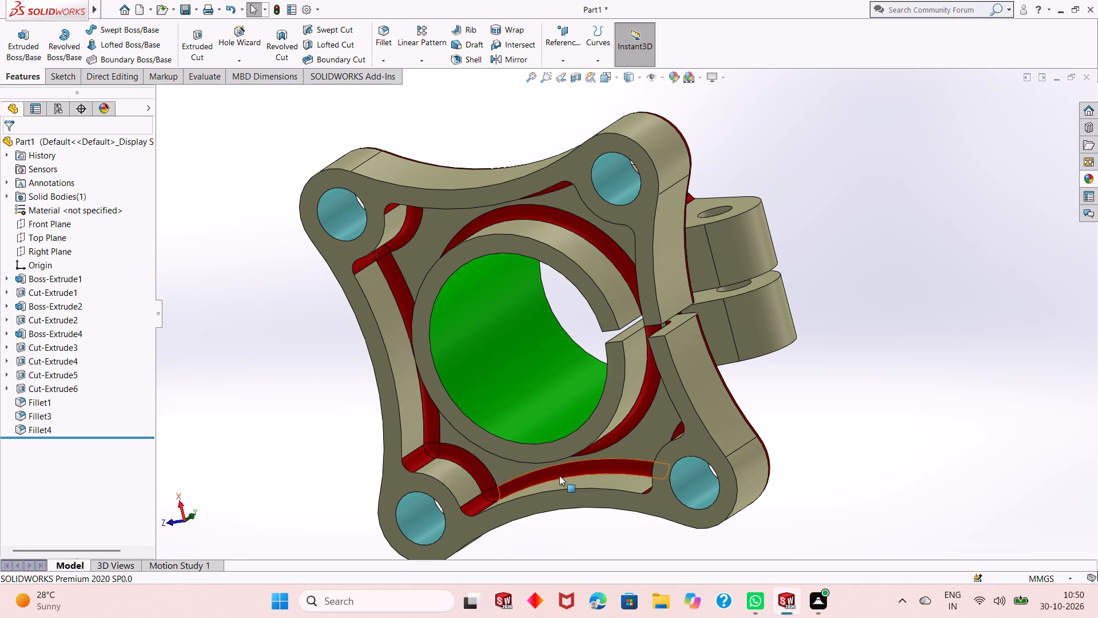
# Examine the face colours and fillets of the whole part from the underside, the sides and the boss side.
pyautogui.scroll(1, 559, 476)
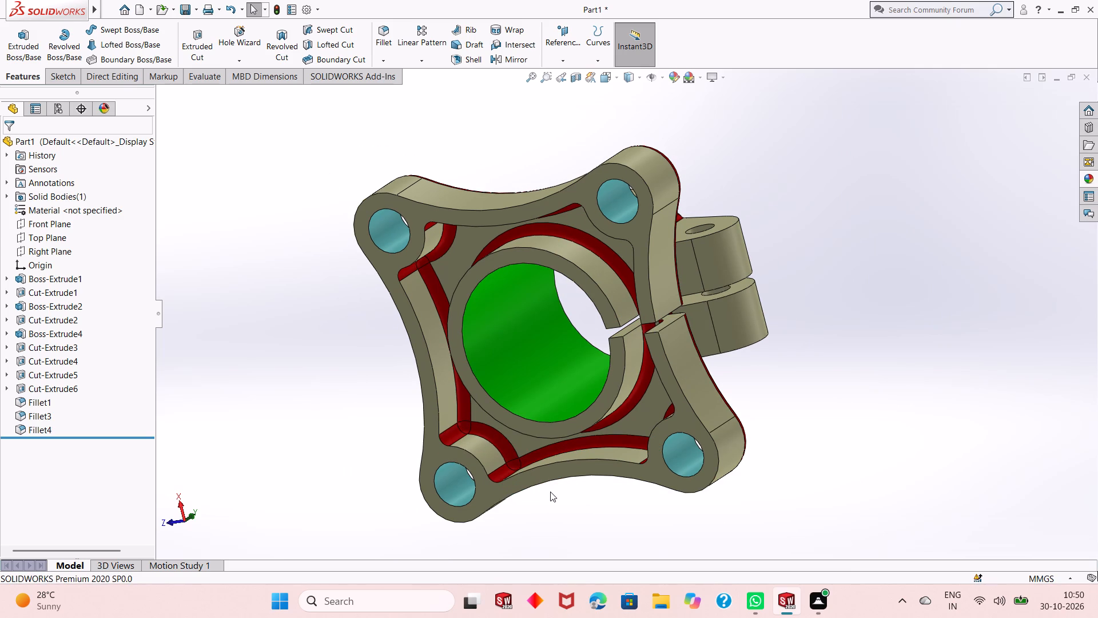
pyautogui.scroll(1, 550, 492)
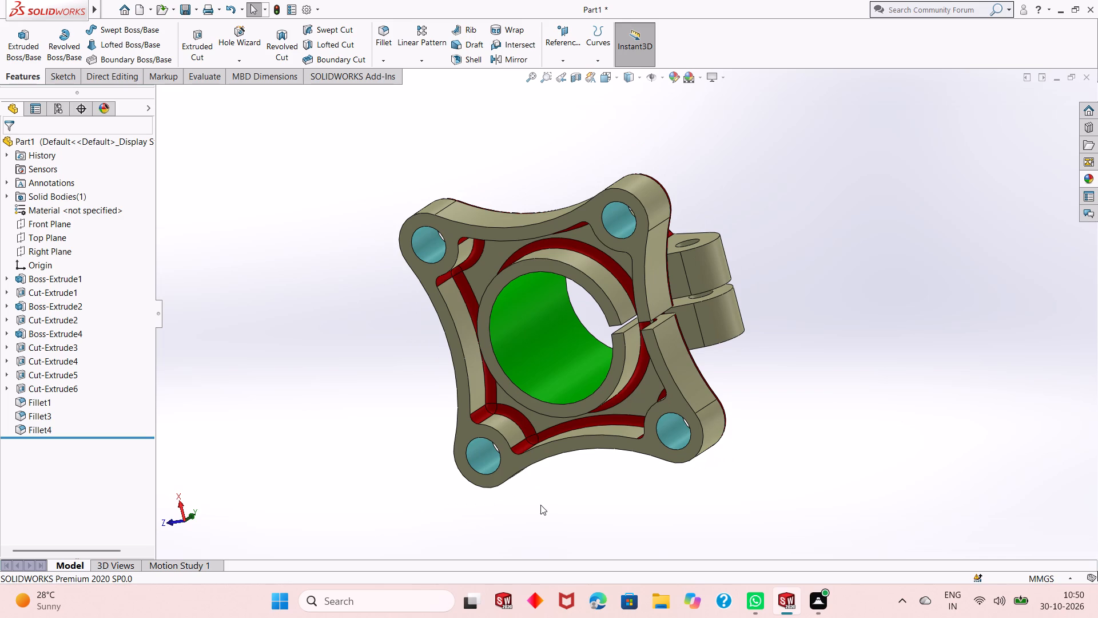
pyautogui.moveTo(540, 510); pyautogui.dragTo(669, 320, button='middle')
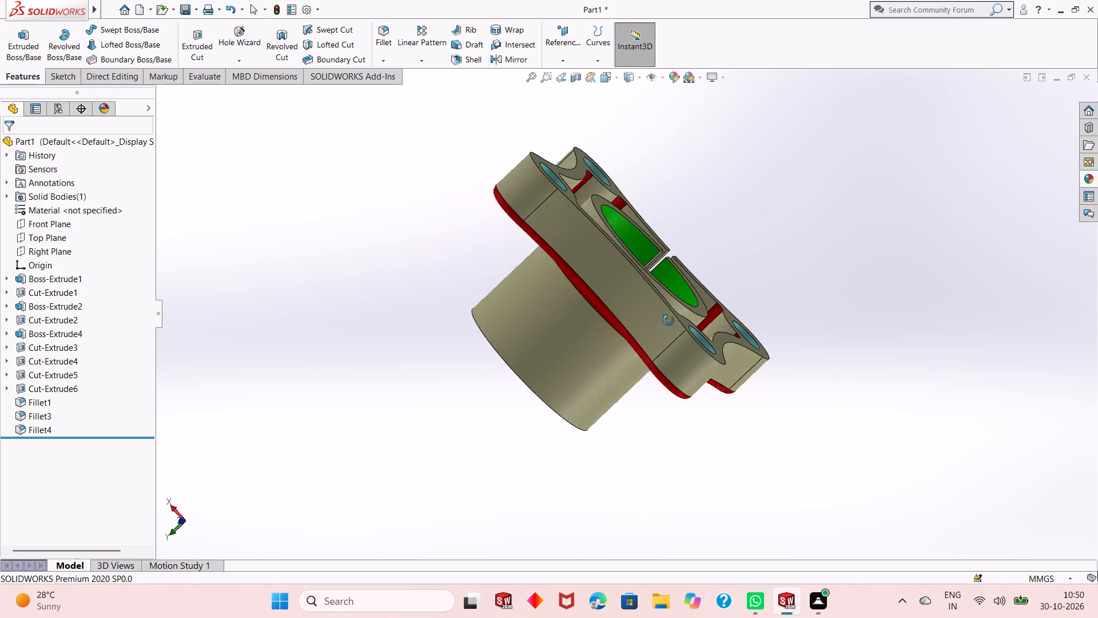
pyautogui.moveTo(669, 320); pyautogui.dragTo(603, 381, button='middle')
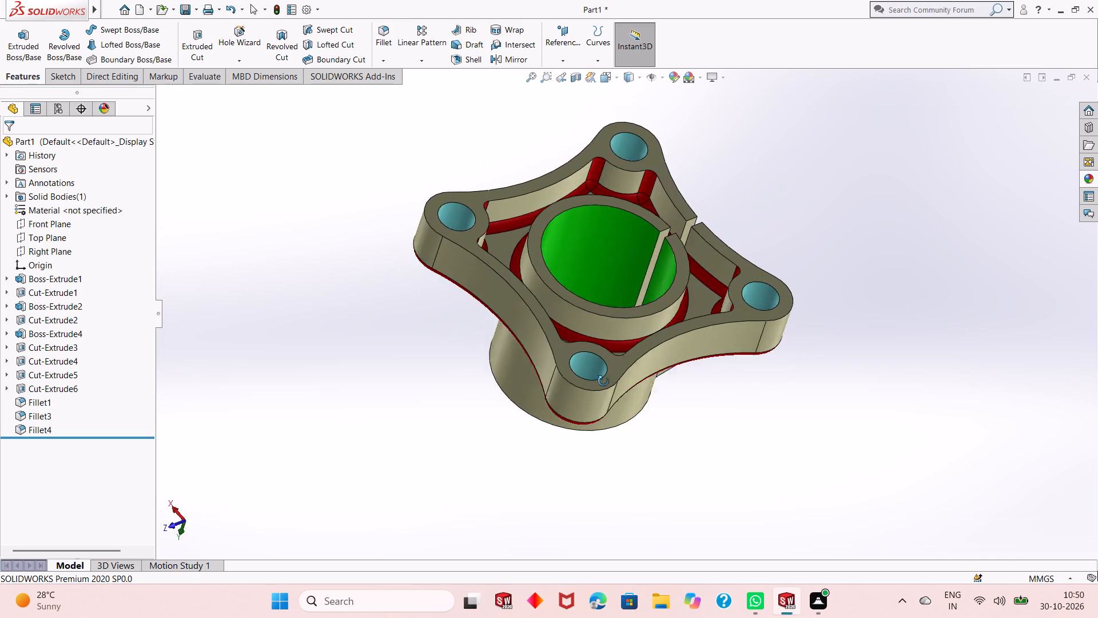
pyautogui.moveTo(603, 381); pyautogui.dragTo(530, 398, button='middle')
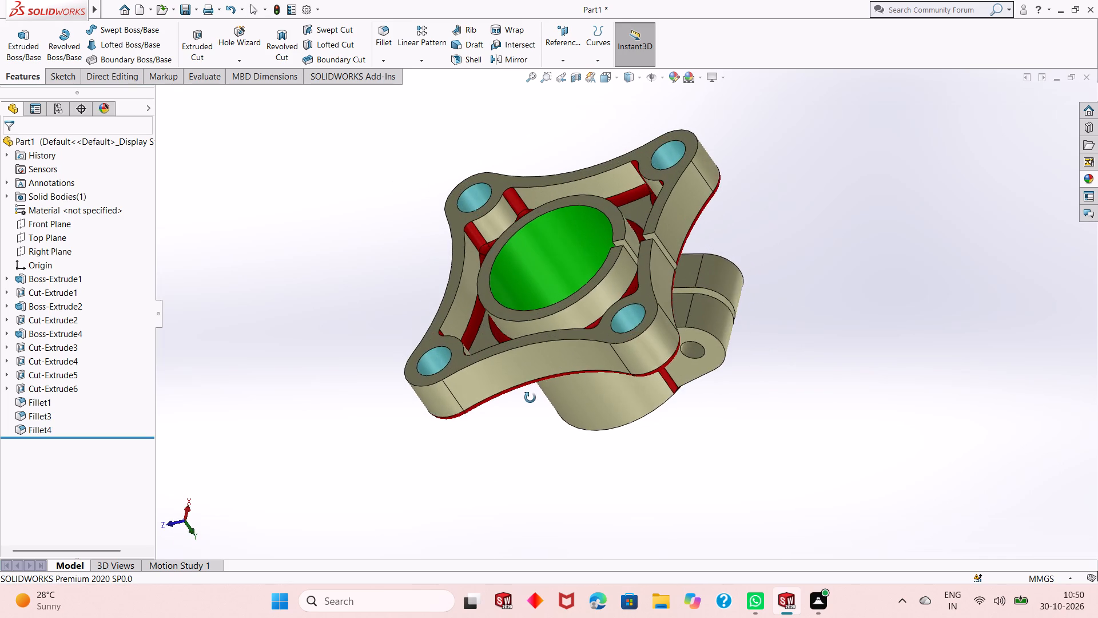
pyautogui.moveTo(530, 398); pyautogui.dragTo(548, 446, button='middle')
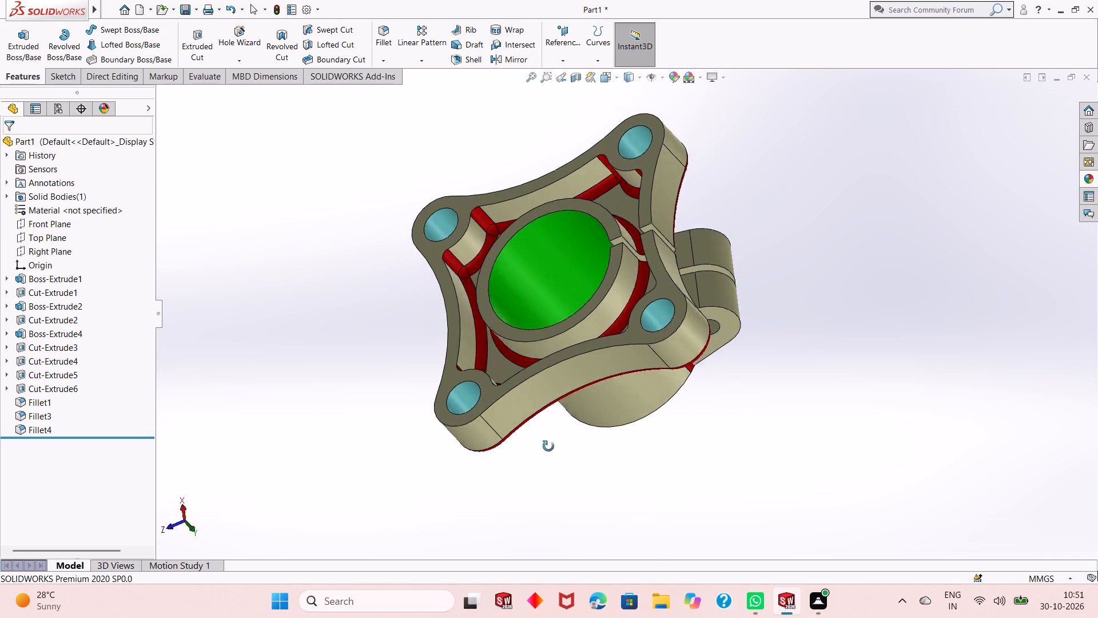
pyautogui.moveTo(548, 446); pyautogui.dragTo(558, 504, button='middle')
pyautogui.scroll(1, 558, 504)
pyautogui.scroll(1, 559, 278)
pyautogui.moveTo(547, 316); pyautogui.dragTo(562, 286, button='middle')
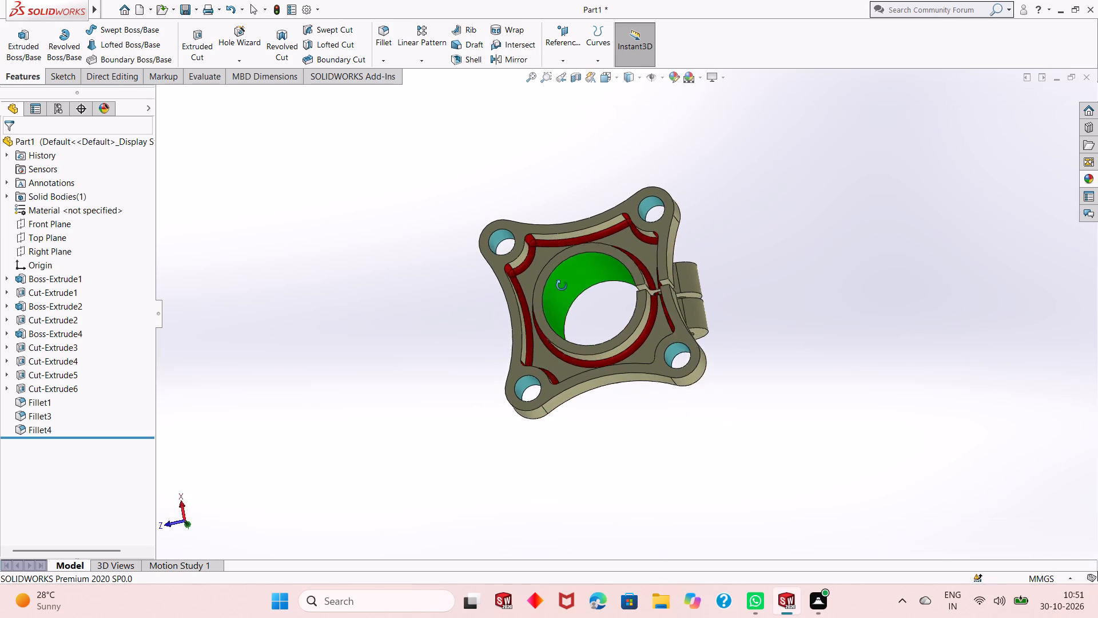
pyautogui.moveTo(562, 286); pyautogui.dragTo(573, 249, button='middle')
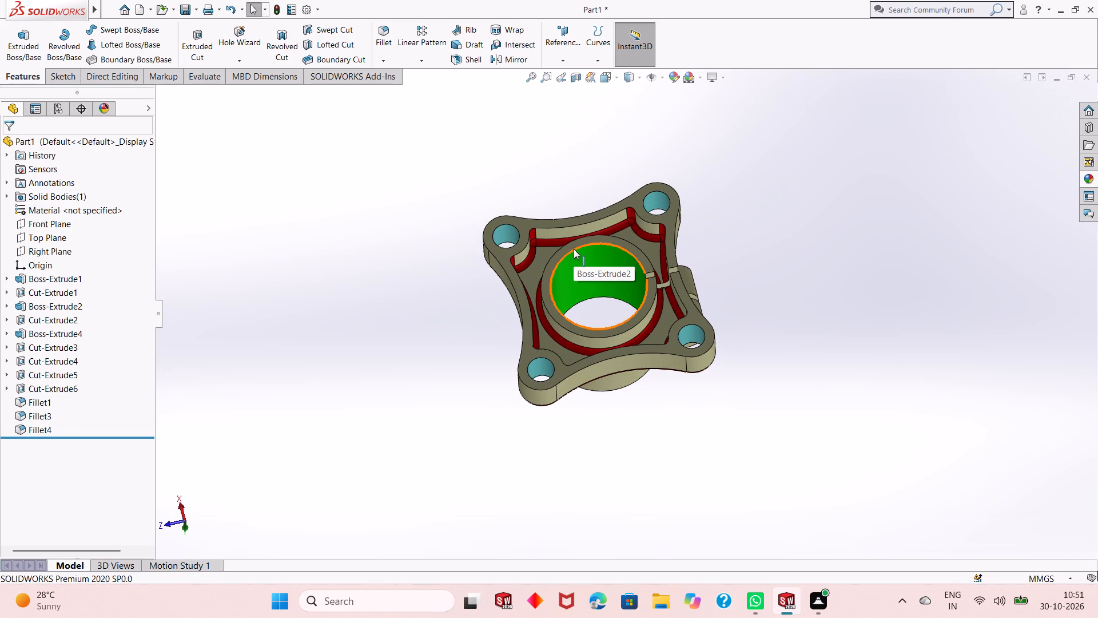
pyautogui.scroll(-1, 574, 249)
pyautogui.moveTo(631, 280); pyautogui.dragTo(636, 303, button='middle')
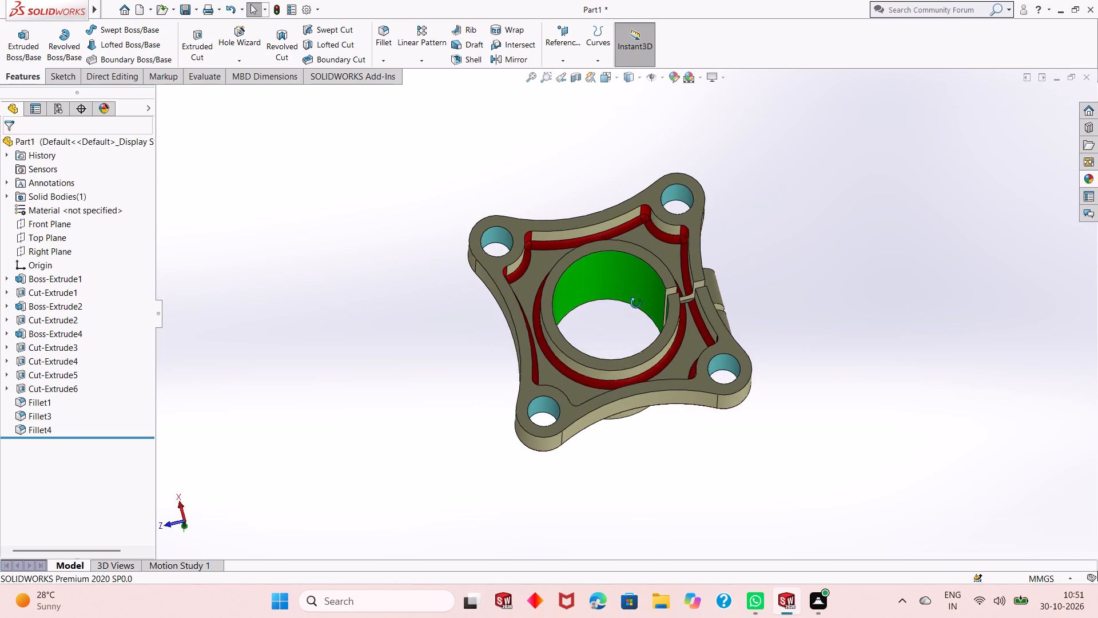
pyautogui.moveTo(636, 303); pyautogui.dragTo(592, 423, button='middle')
pyautogui.moveTo(610, 246); pyautogui.dragTo(598, 302, button='middle')
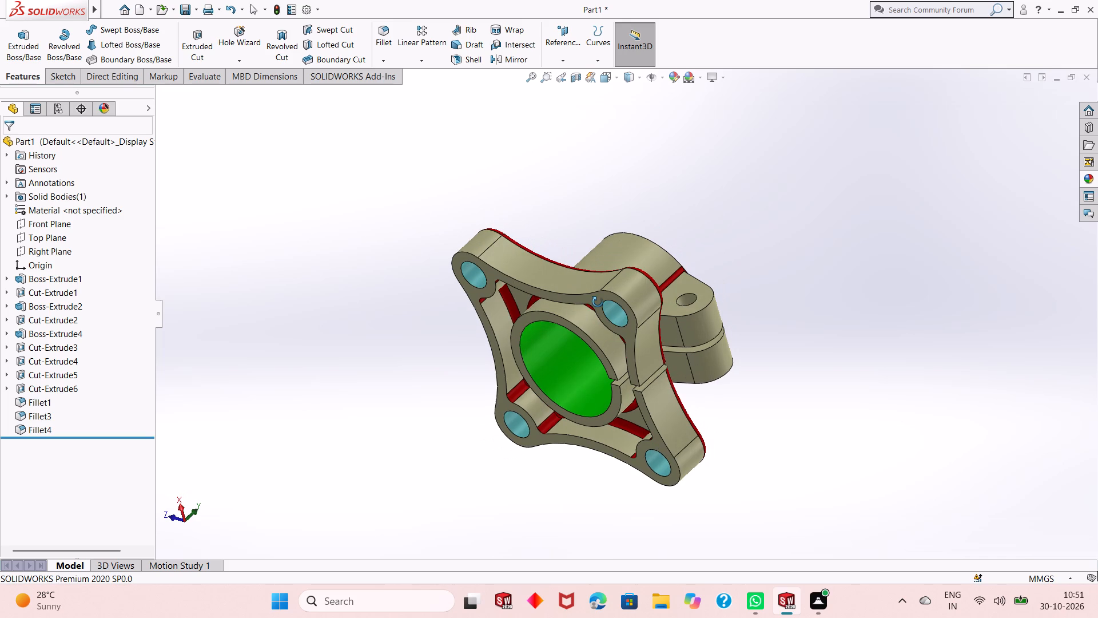
pyautogui.moveTo(598, 302); pyautogui.dragTo(689, 302, button='middle')
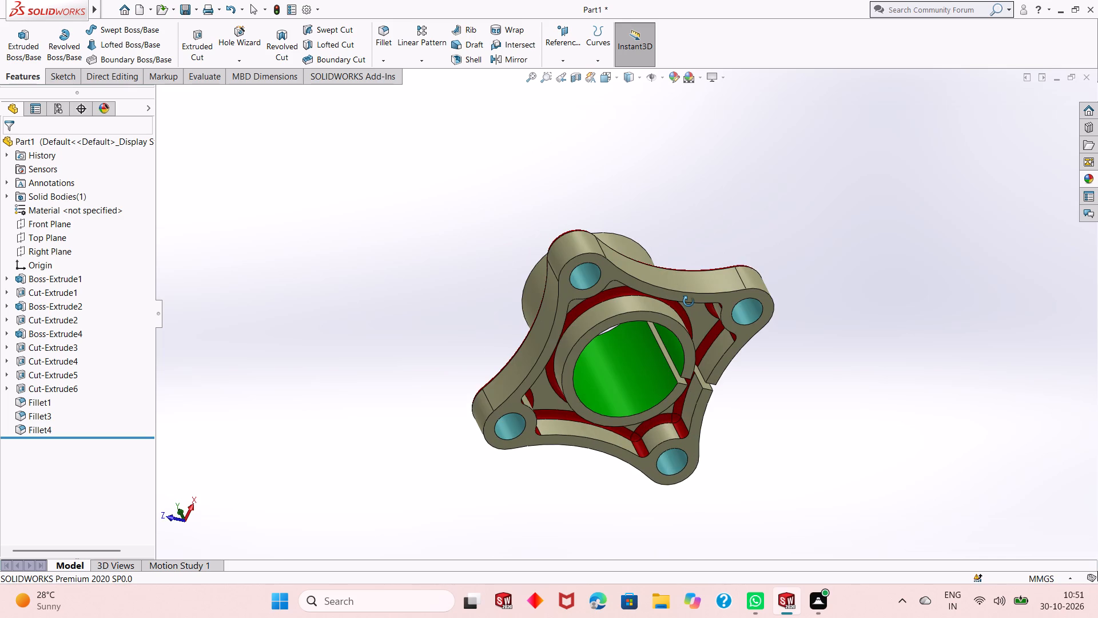
pyautogui.moveTo(689, 302); pyautogui.dragTo(635, 393, button='middle')
pyautogui.moveTo(662, 286); pyautogui.dragTo(640, 426, button='middle')
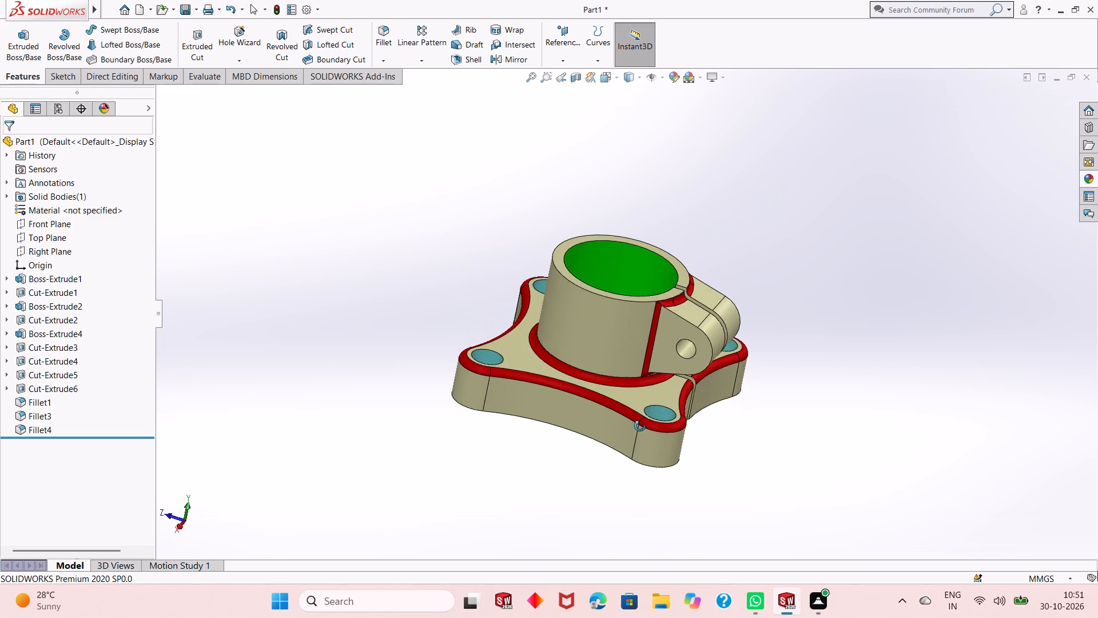
pyautogui.moveTo(640, 426); pyautogui.dragTo(640, 477, button='middle')
pyautogui.scroll(1, 639, 445)
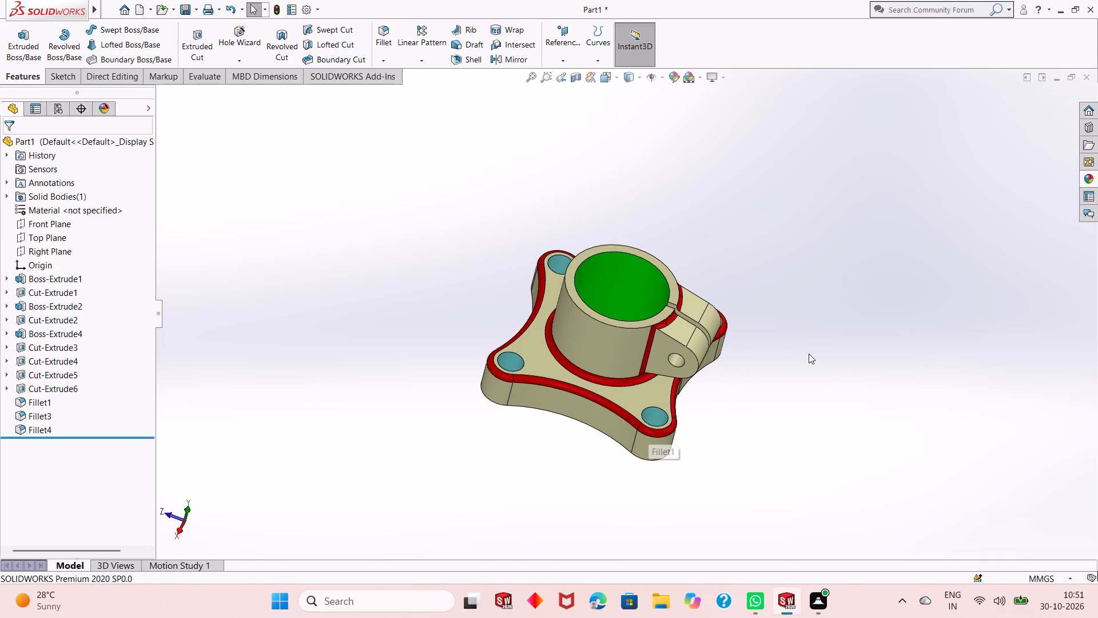
# Save the part as "Split clamp flange" in the Dp SolidWorks folder.
pyautogui.hotkey('ctrl', 's')
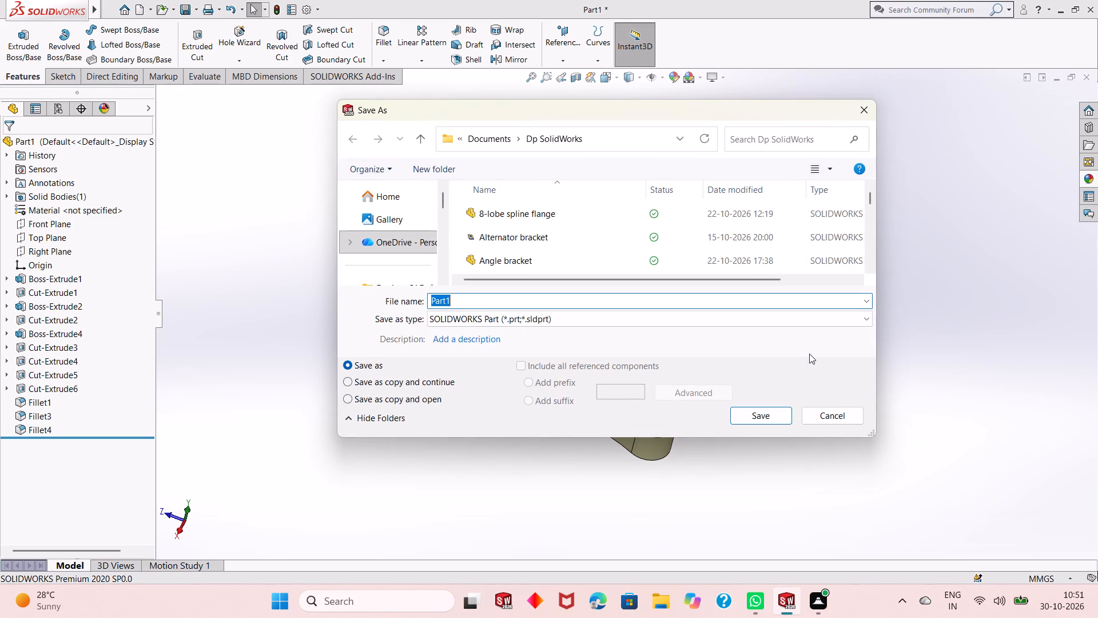
pyautogui.write('Spli')
pyautogui.write('t')
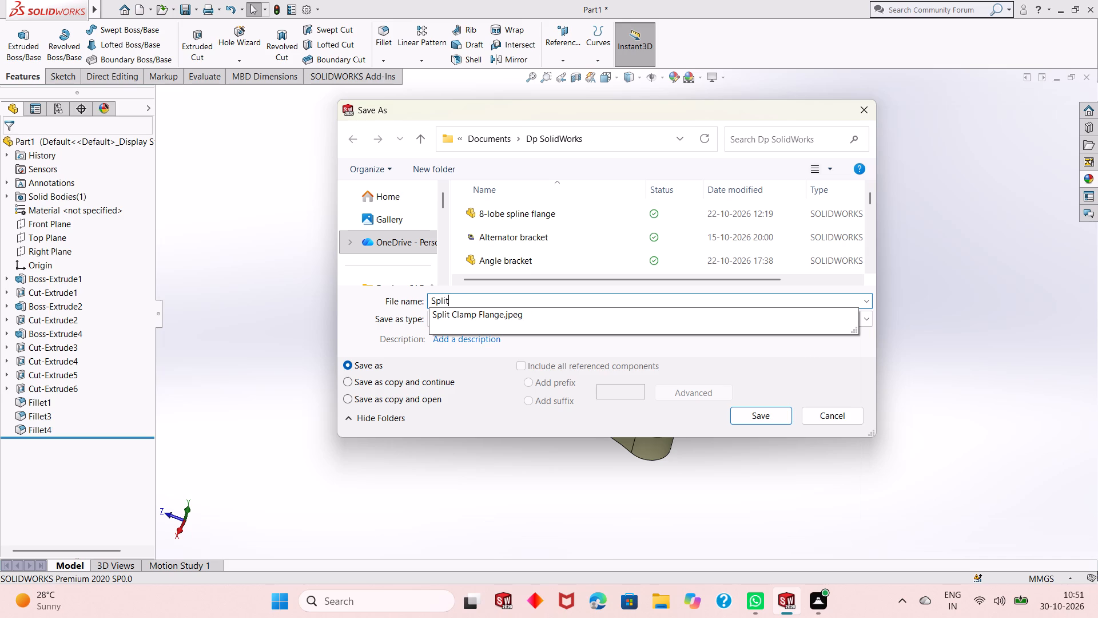
pyautogui.press('space')
pyautogui.press('c')
pyautogui.write('lamp')
pyautogui.press('space')
pyautogui.write('flange')
pyautogui.press('Return')
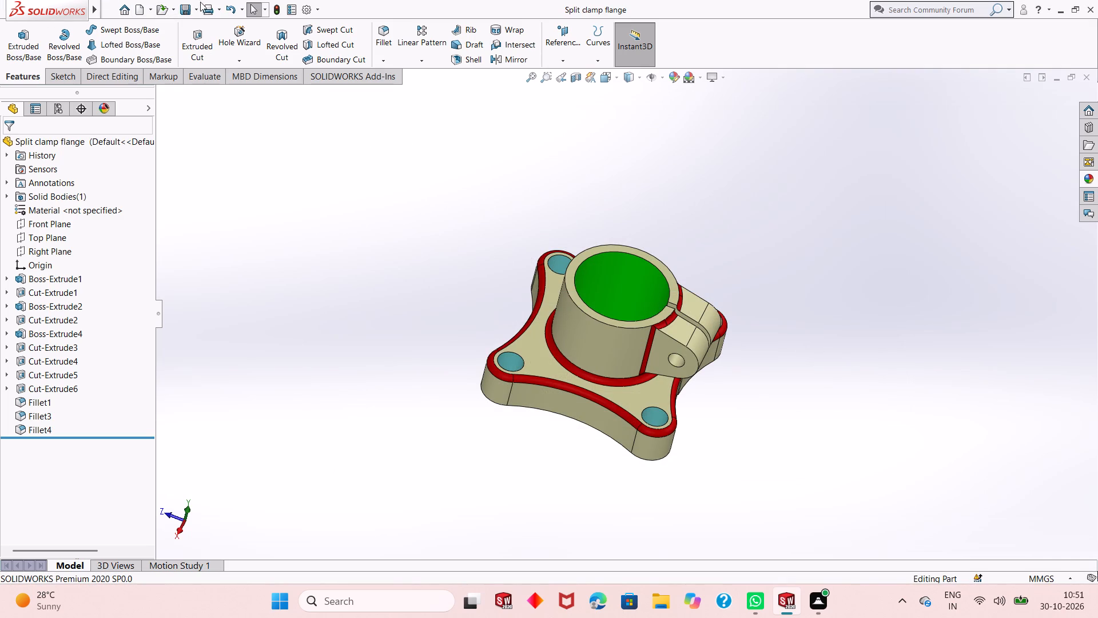
# Save a PDF copy of the part as "Split clamp flange" in the Dp SolidWorks folder.
pyautogui.click(197, 6)
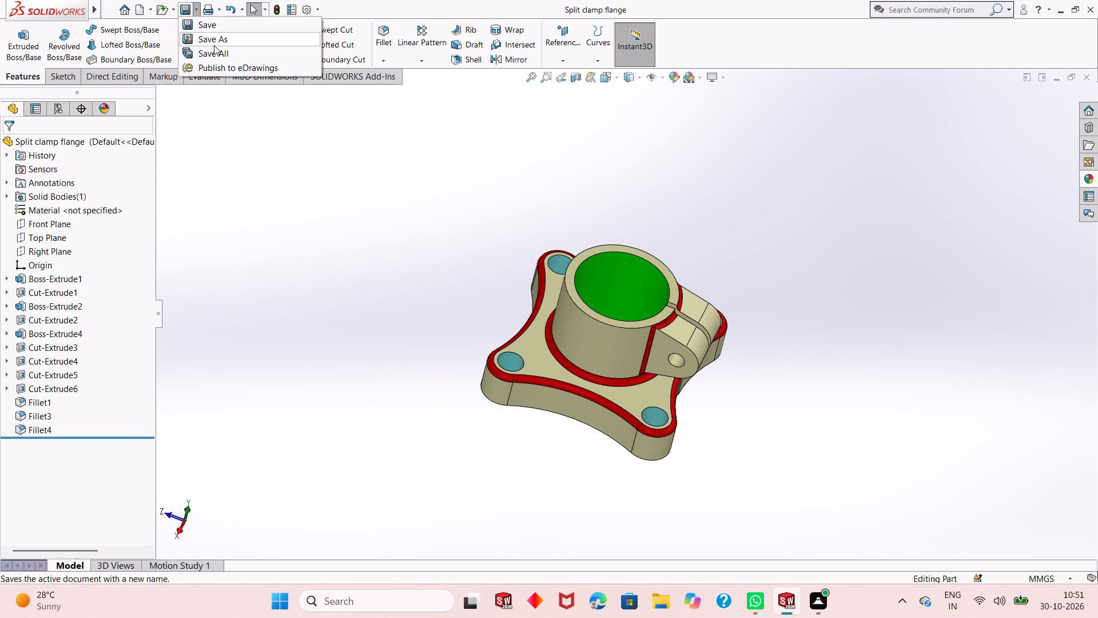
pyautogui.click(225, 39)
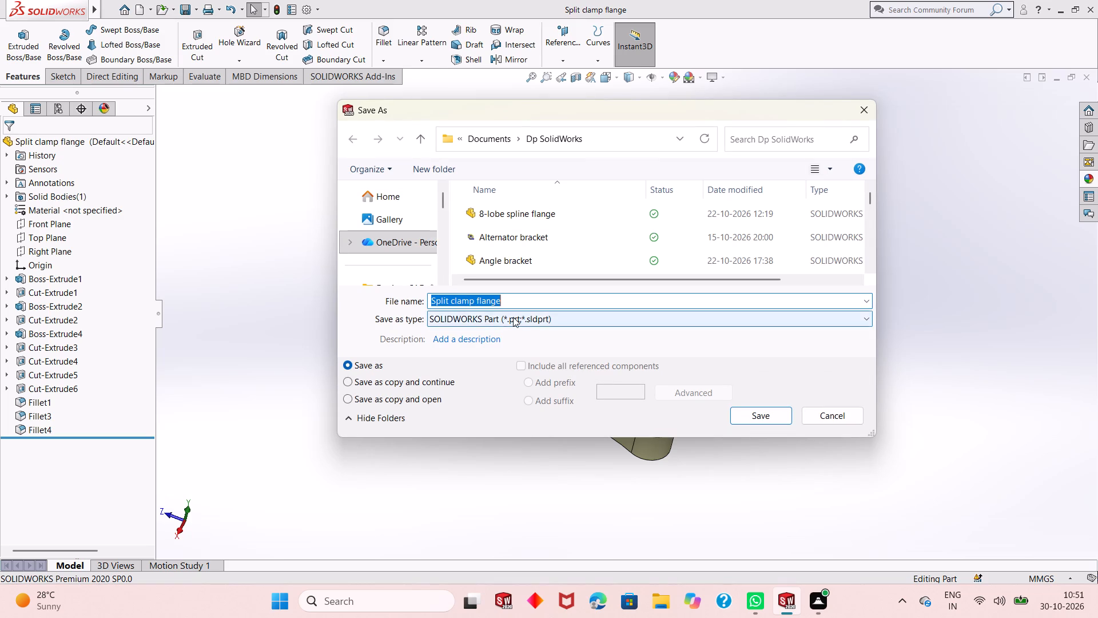
pyautogui.click(513, 317)
pyautogui.click(584, 90)
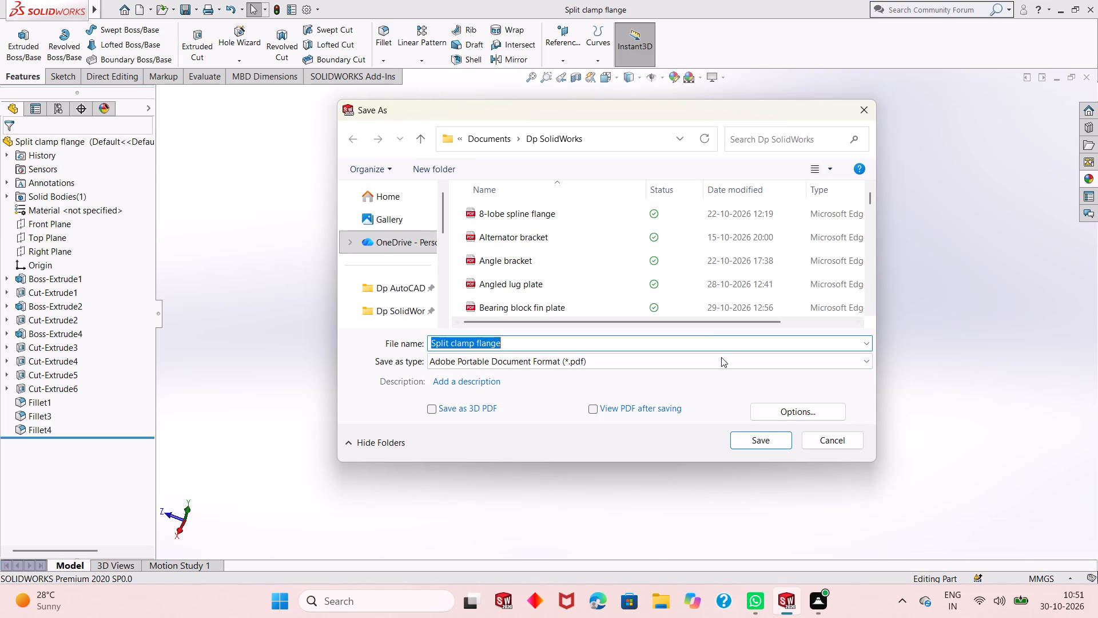
pyautogui.click(753, 441)
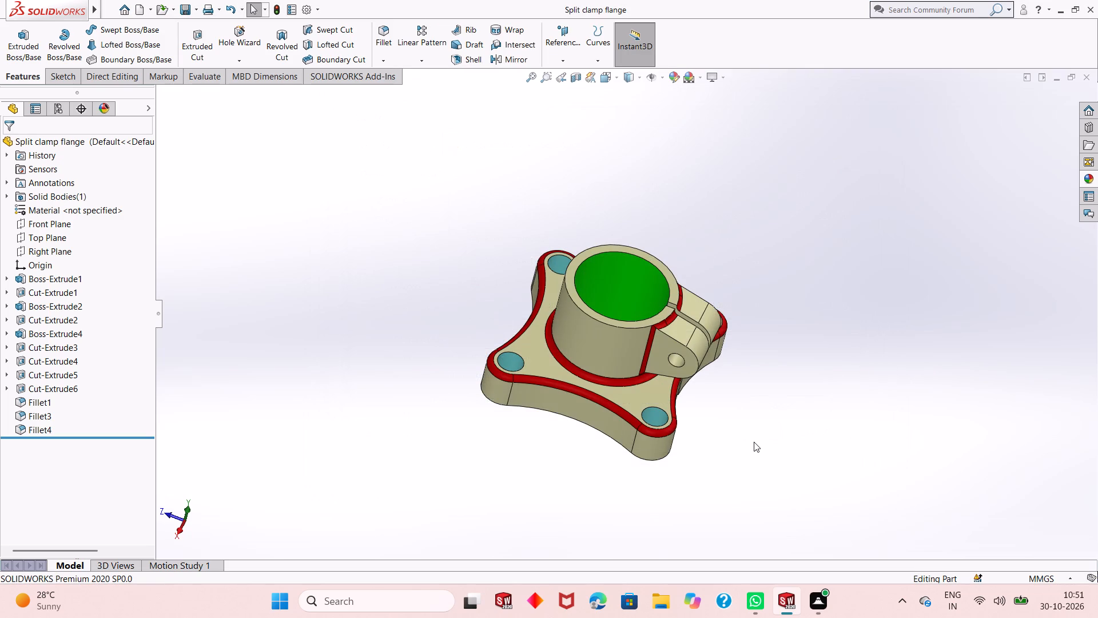